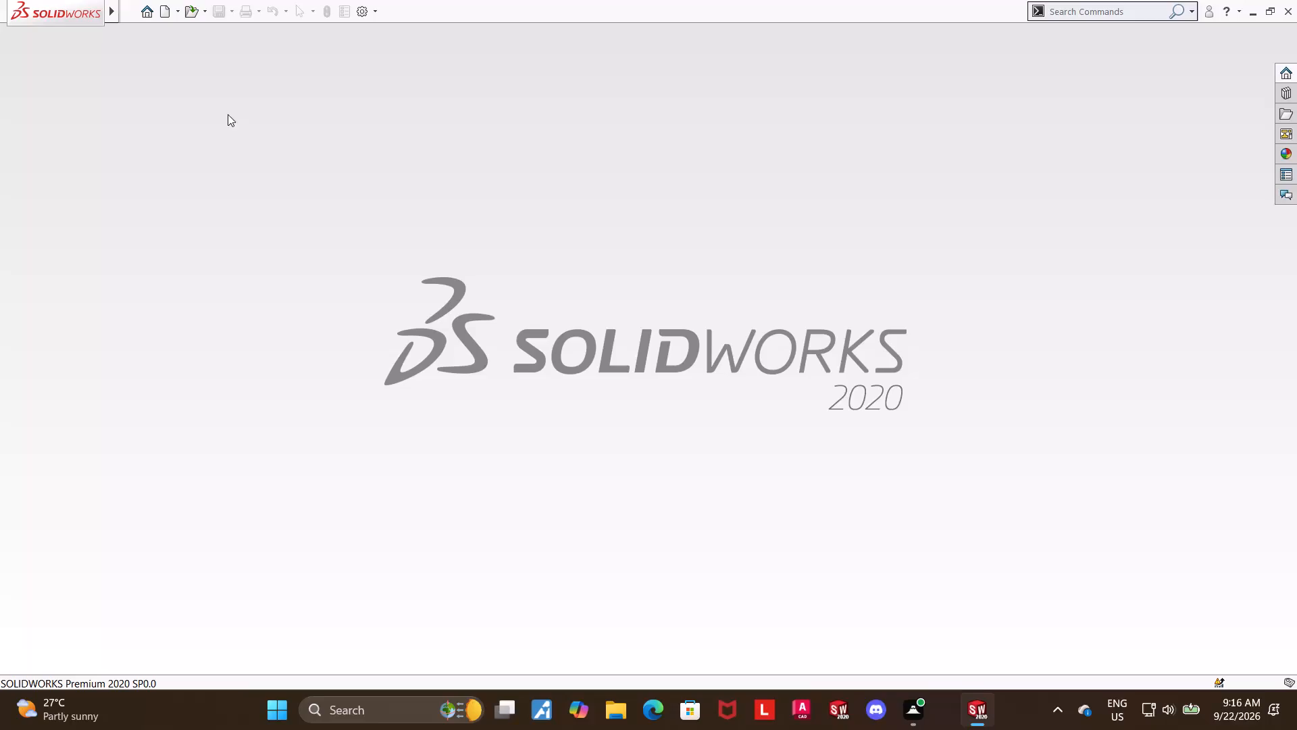
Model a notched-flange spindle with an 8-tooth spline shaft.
Create a new part document.
{"action": "left_click", "coordinate": [159, 14]}
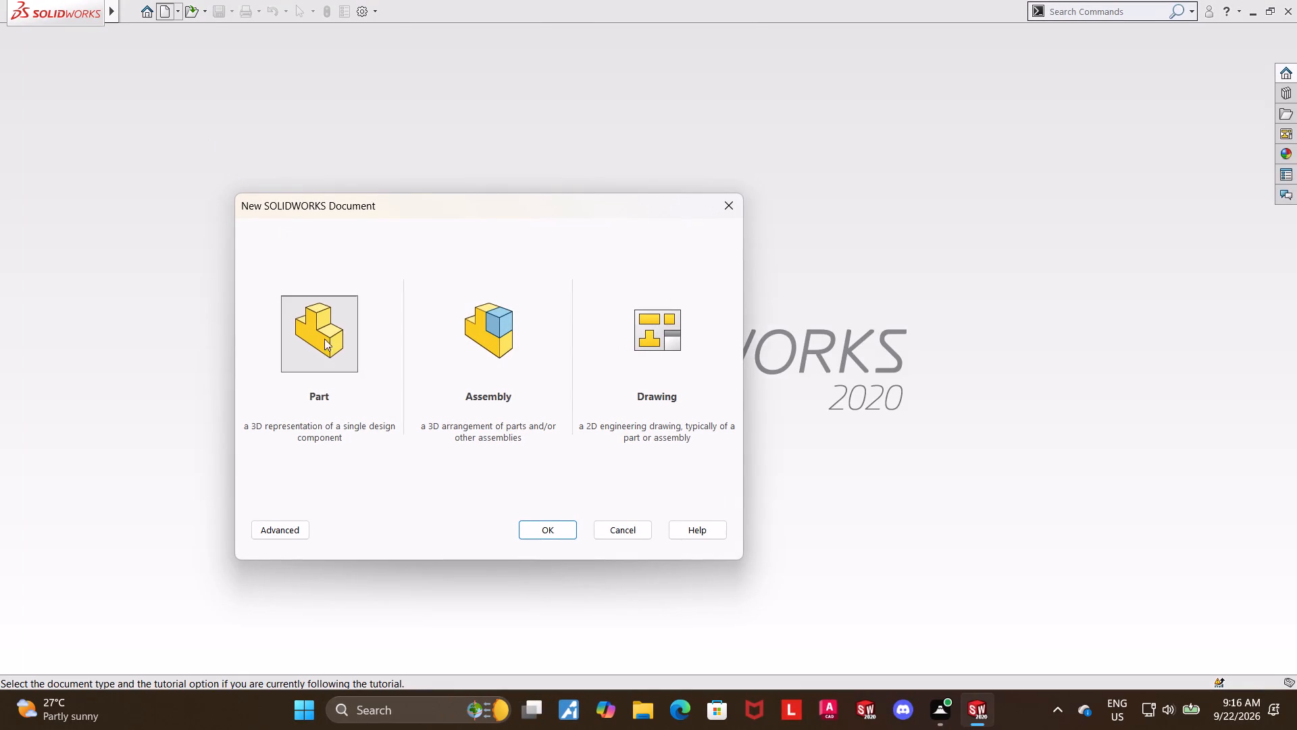
{"action": "double_click", "coordinate": [325, 351]}
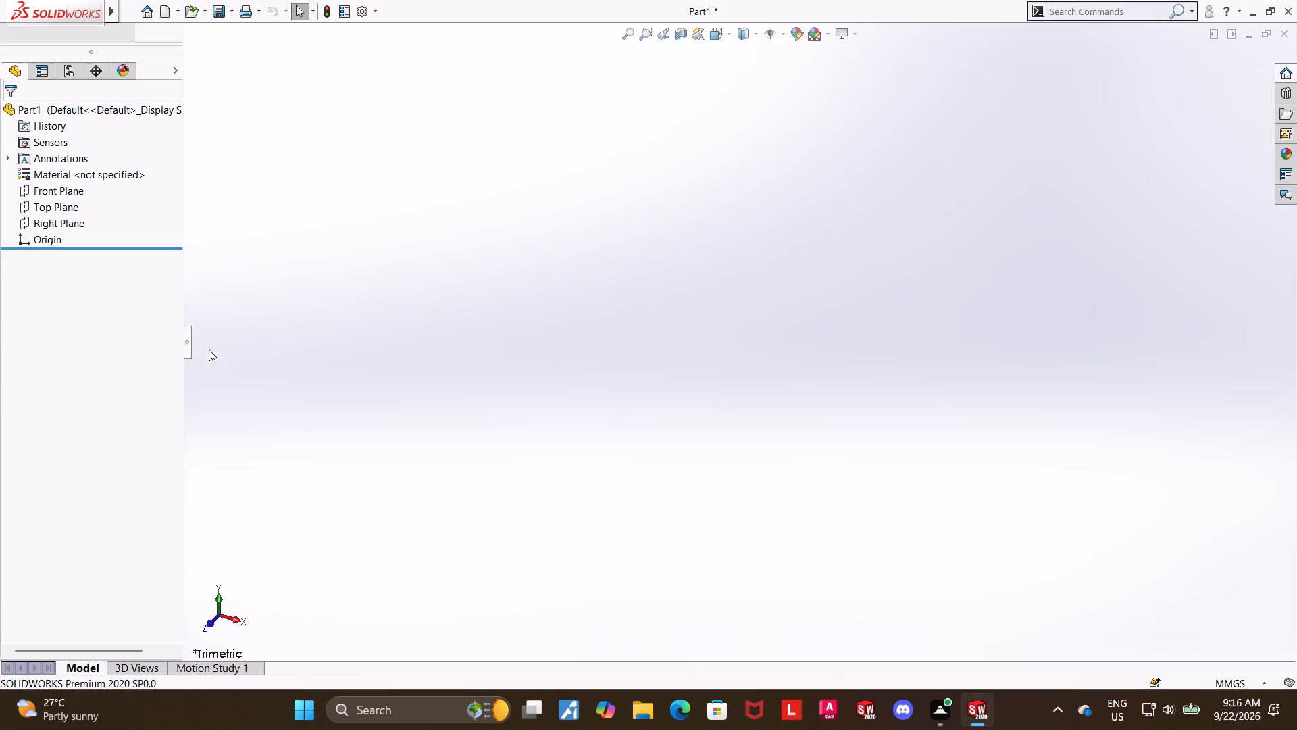
Start a sketch on the Top Plane and draw two concentric circles centred on the origin.
{"action": "left_click", "coordinate": [99, 268]}
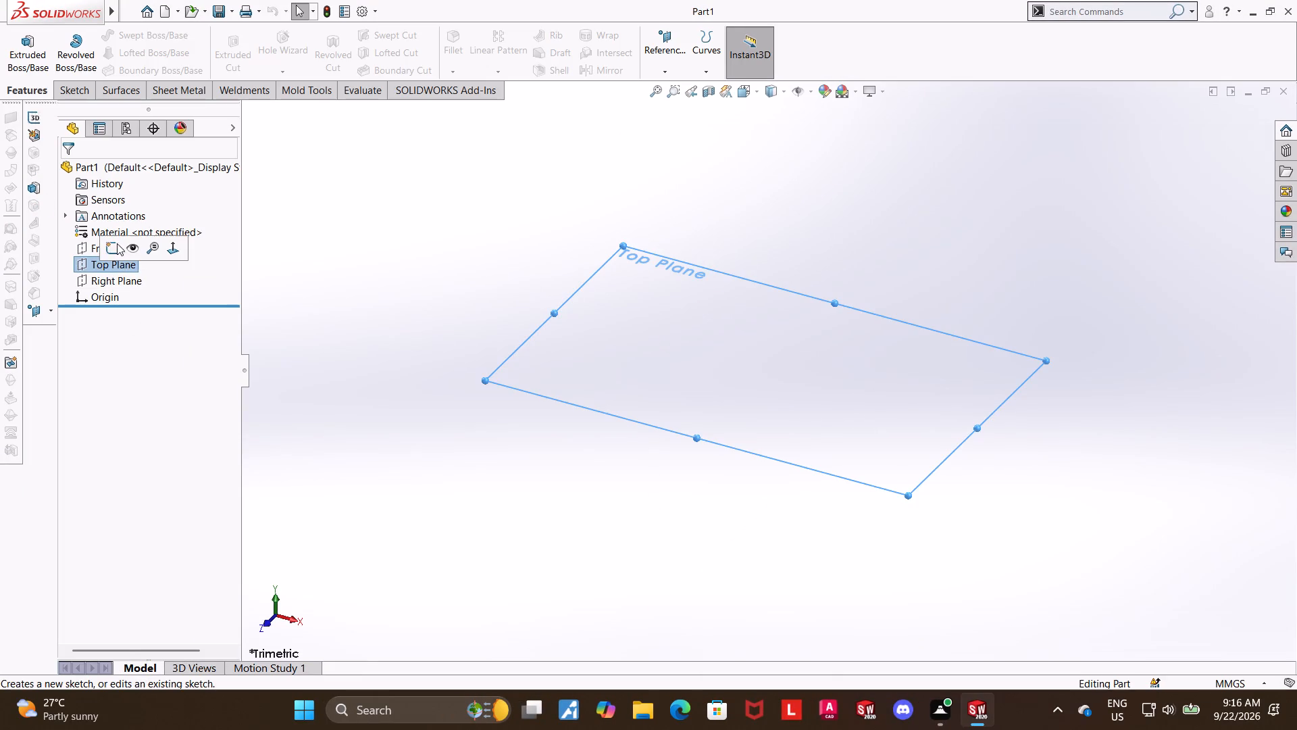
{"action": "left_click", "coordinate": [112, 247]}
{"action": "left_click", "coordinate": [149, 39]}
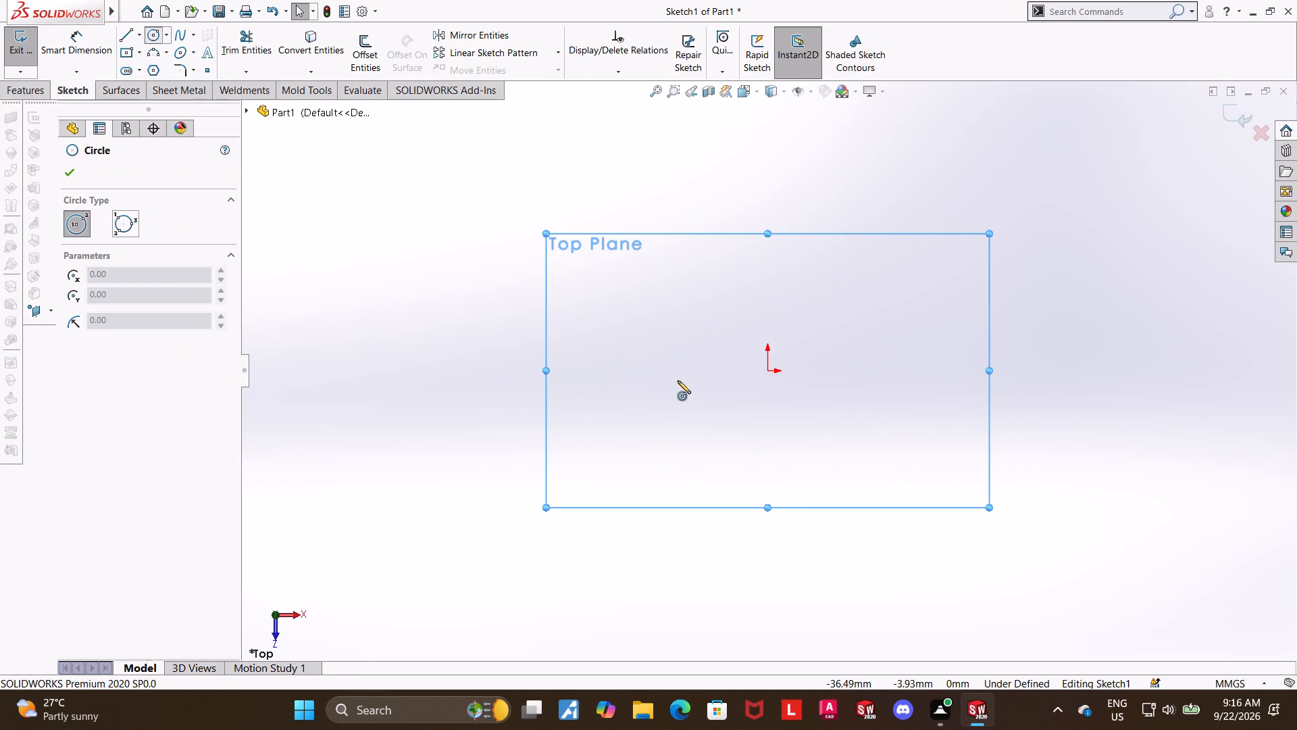
{"action": "left_click", "coordinate": [768, 368]}
{"action": "left_click", "coordinate": [920, 253]}
{"action": "key", "text": "Escape"}
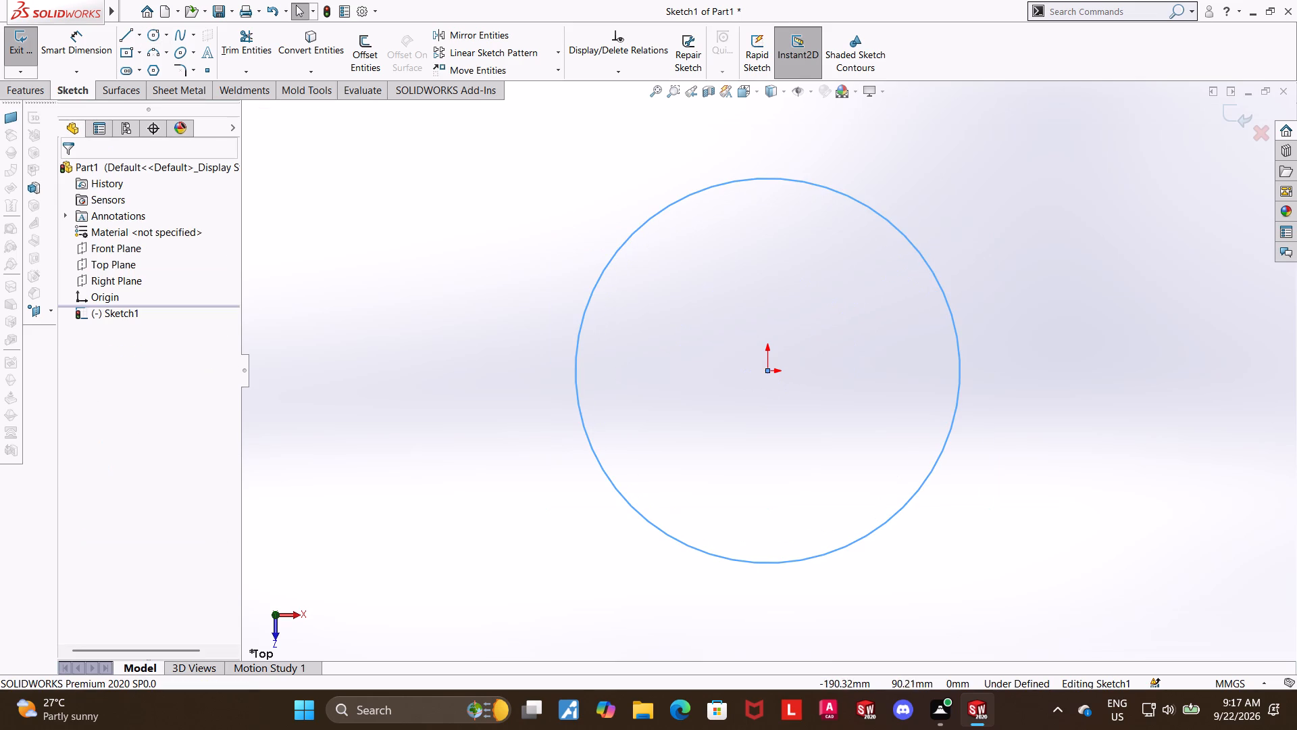
{"action": "left_click", "coordinate": [157, 36]}
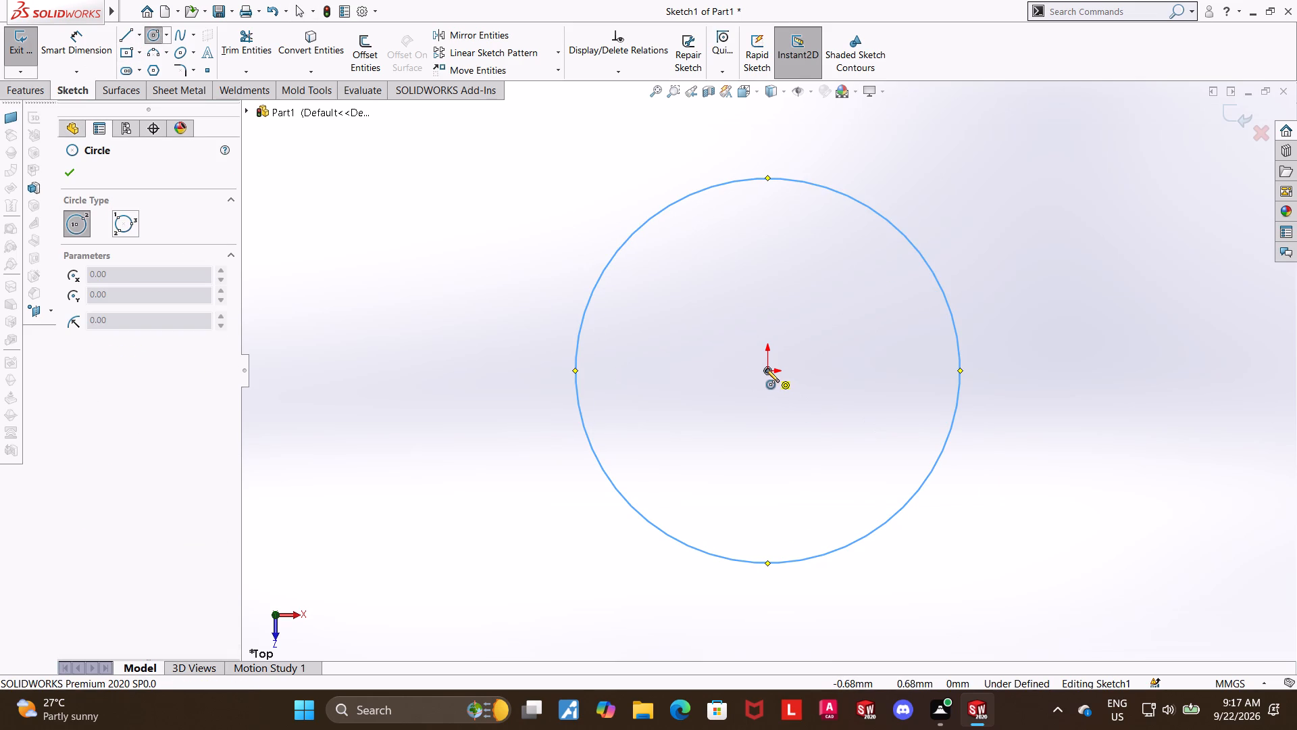
{"action": "left_click", "coordinate": [767, 371]}
{"action": "left_click", "coordinate": [847, 272]}
{"action": "key", "text": "Escape"}
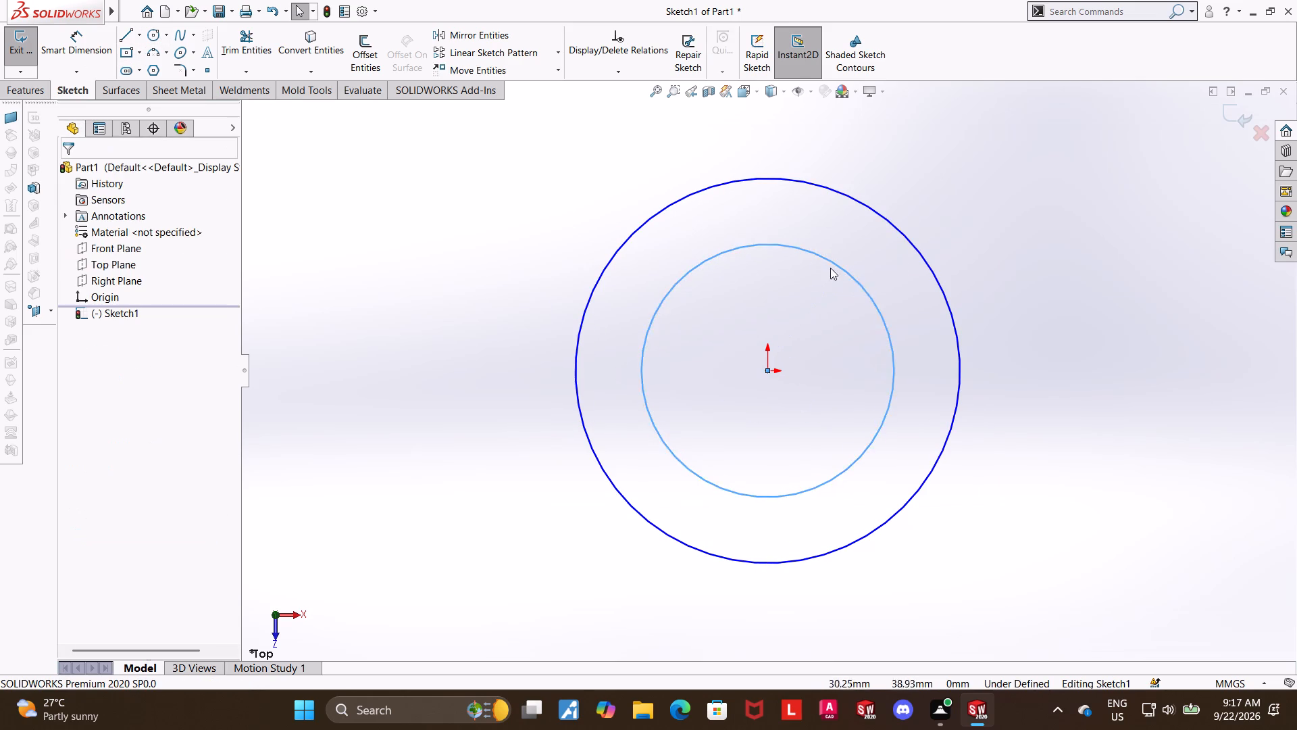
{"action": "key", "text": "Escape"}
{"action": "key", "text": "Escape"}
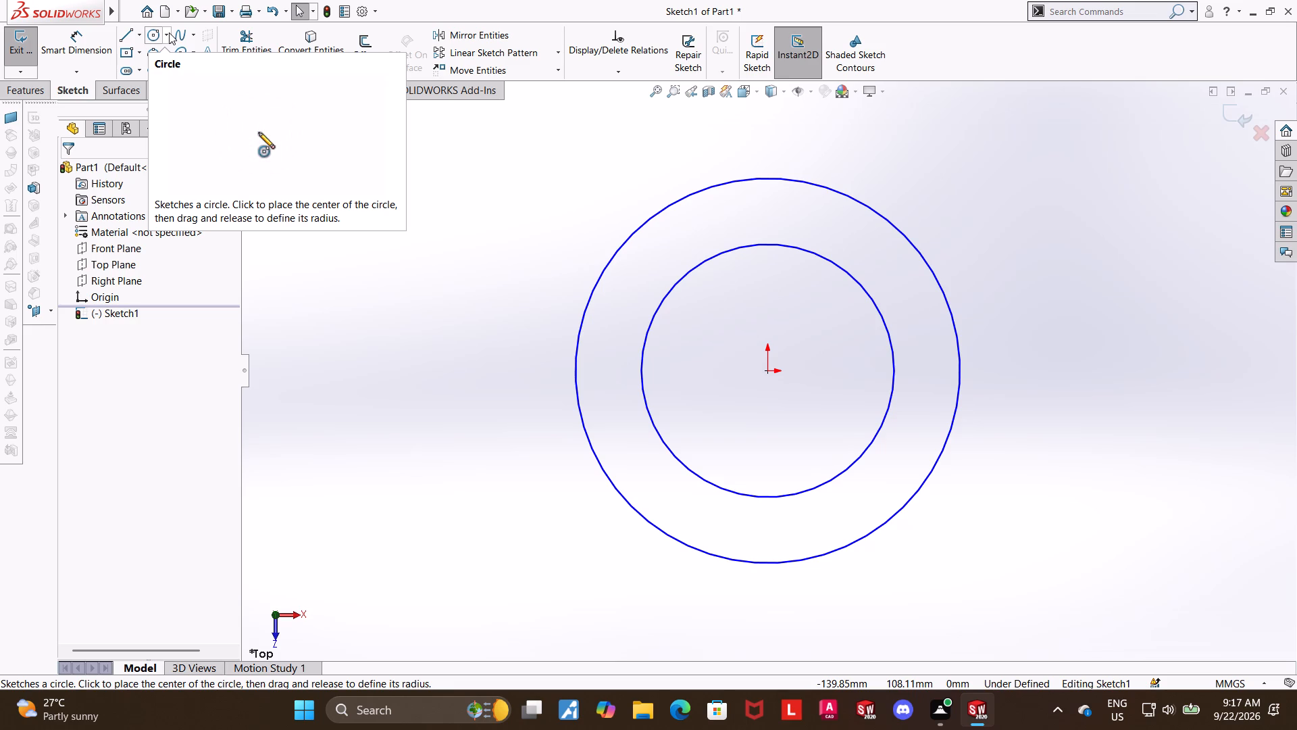
Dimension the outer circle's diameter to 84 mm.
{"action": "left_click", "coordinate": [59, 43]}
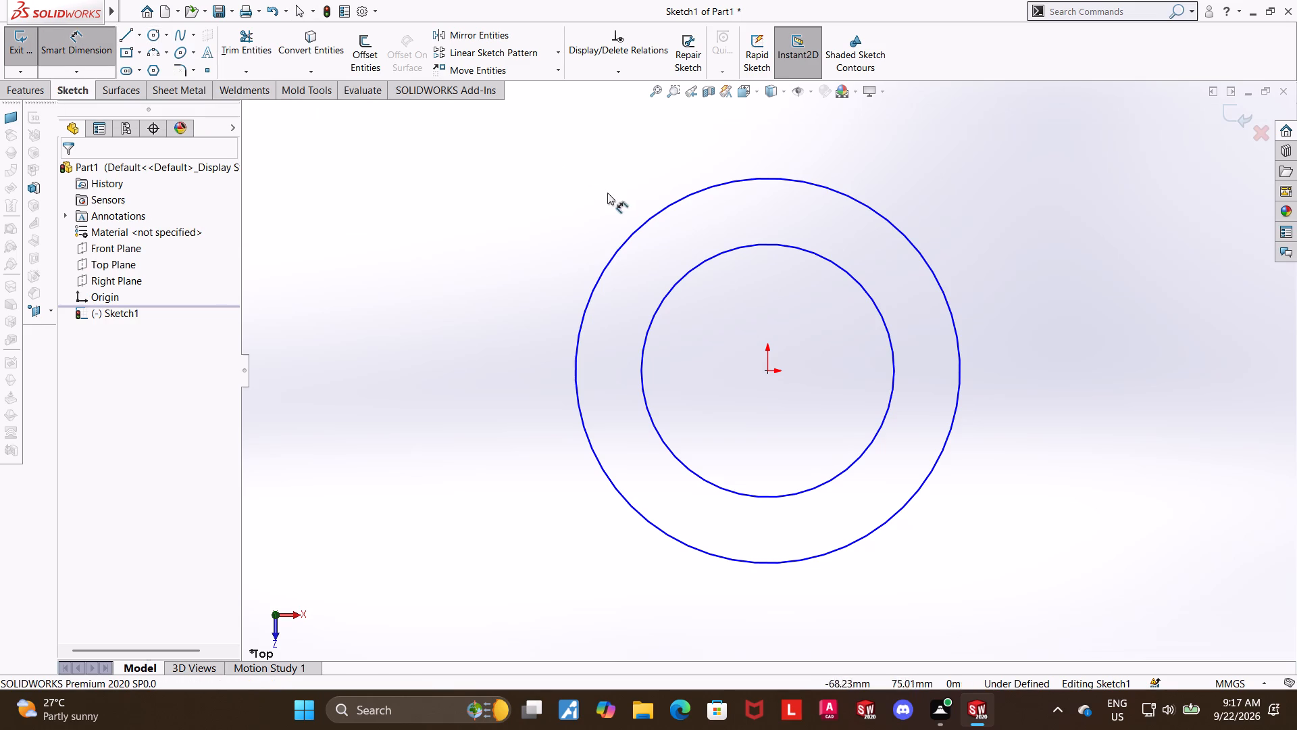
{"action": "left_click", "coordinate": [630, 233]}
{"action": "left_click", "coordinate": [618, 219]}
{"action": "type", "text": "84"}
{"action": "key", "text": "Return"}
{"action": "key", "text": "Escape"}
{"action": "key", "text": "Escape"}
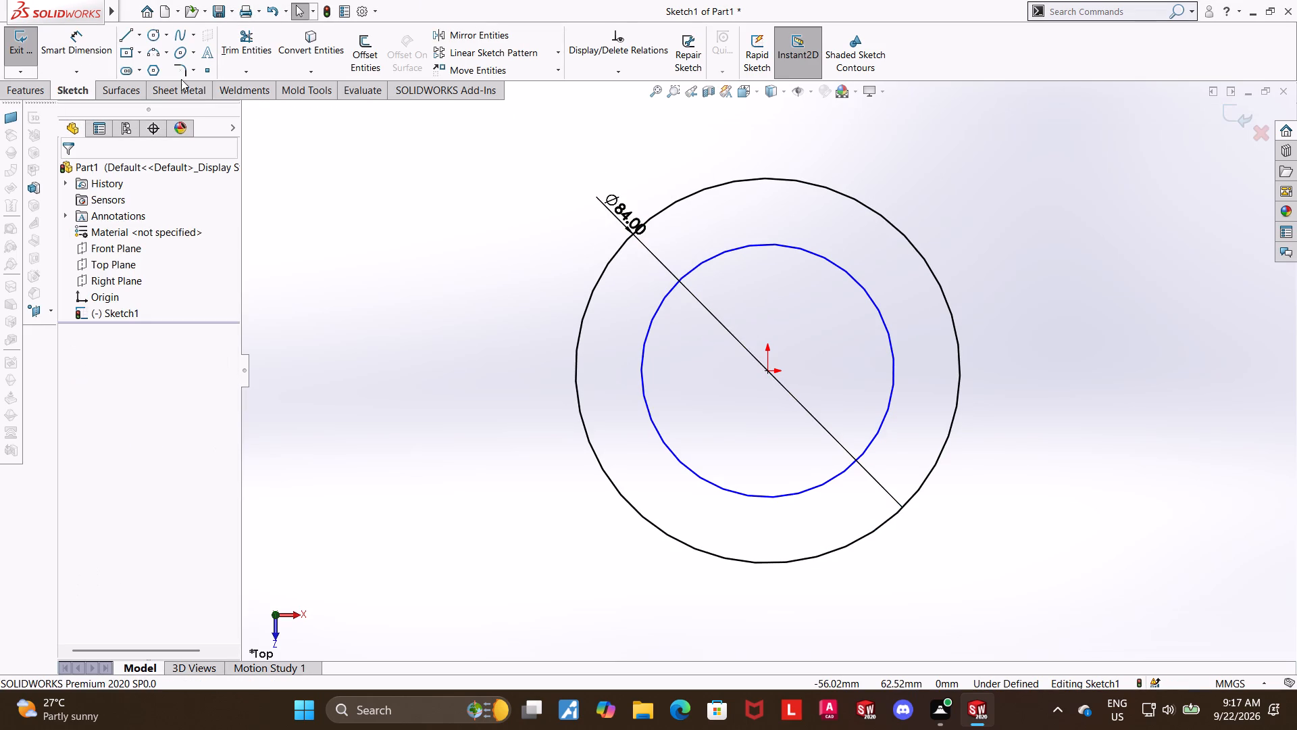
Dimension the inner circle's diameter to 68 mm.
{"action": "left_click", "coordinate": [71, 44]}
{"action": "left_click", "coordinate": [823, 255]}
{"action": "left_click", "coordinate": [828, 244]}
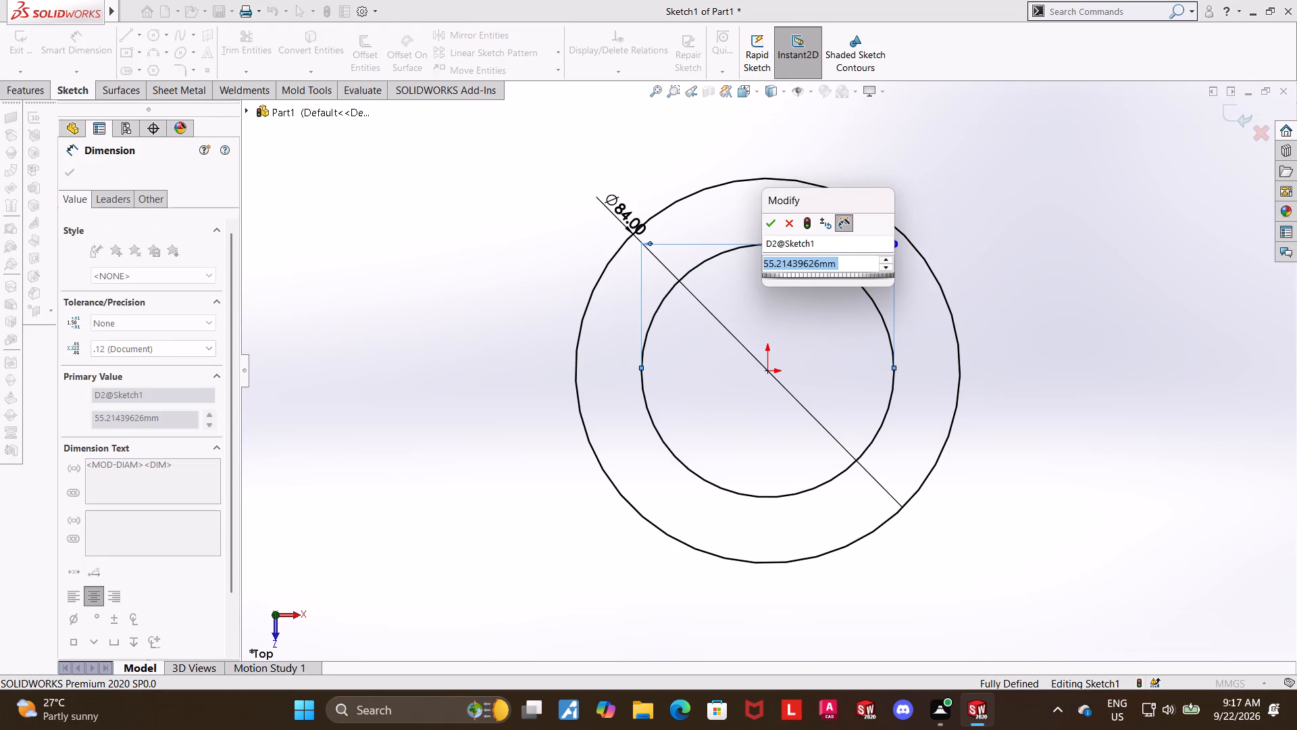
{"action": "type", "text": "68"}
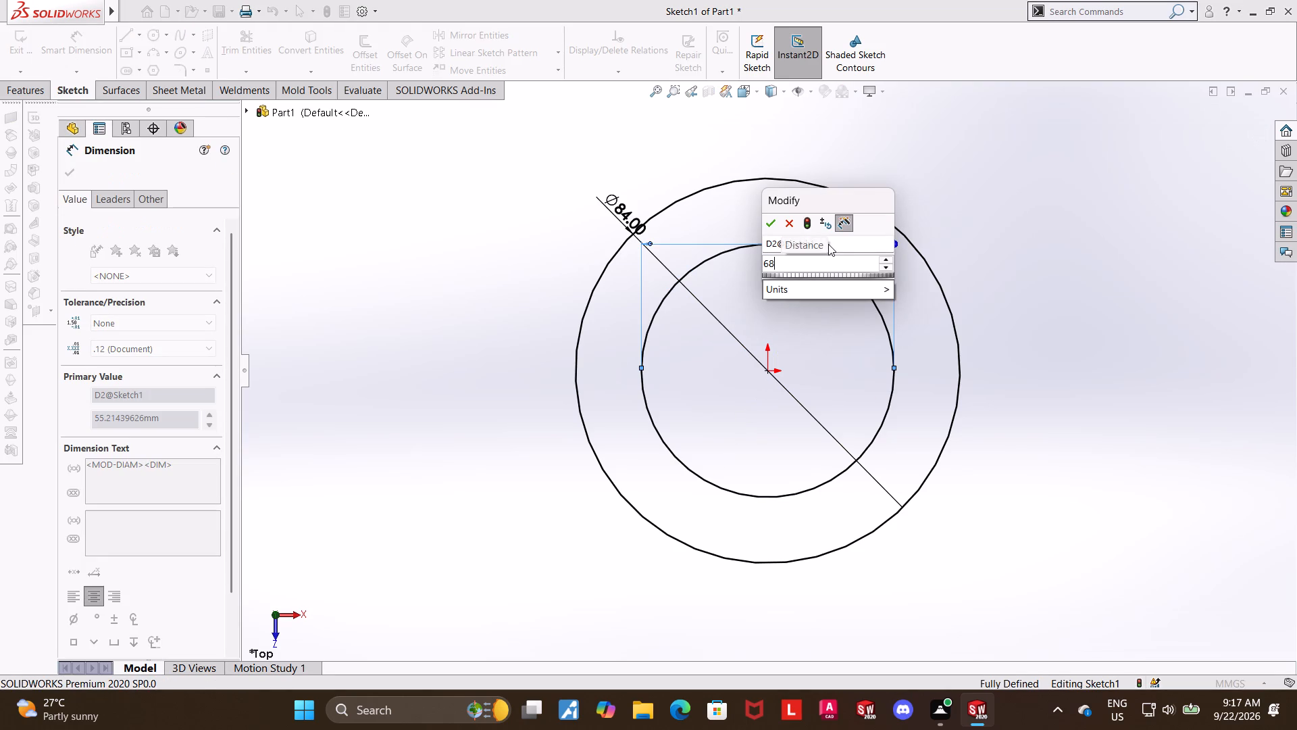
{"action": "key", "text": "Return"}
{"action": "key", "text": "Escape"}
{"action": "key", "text": "Escape"}
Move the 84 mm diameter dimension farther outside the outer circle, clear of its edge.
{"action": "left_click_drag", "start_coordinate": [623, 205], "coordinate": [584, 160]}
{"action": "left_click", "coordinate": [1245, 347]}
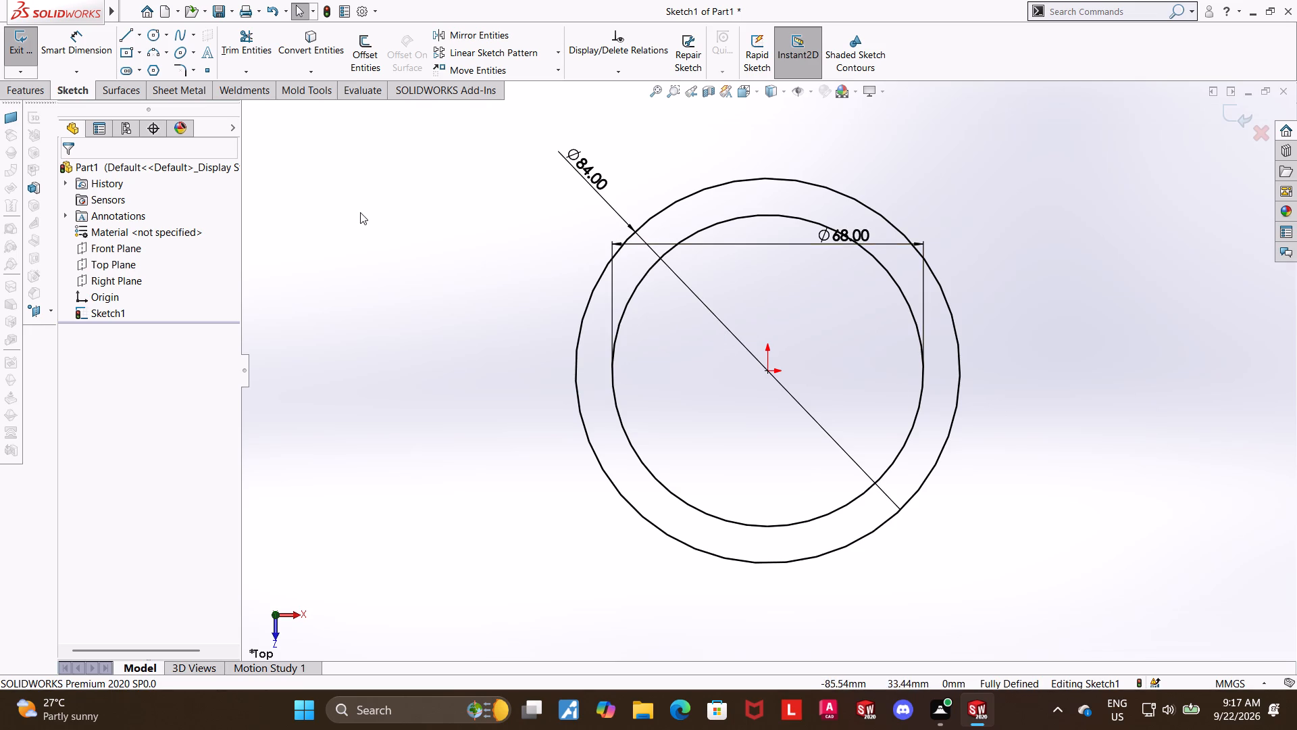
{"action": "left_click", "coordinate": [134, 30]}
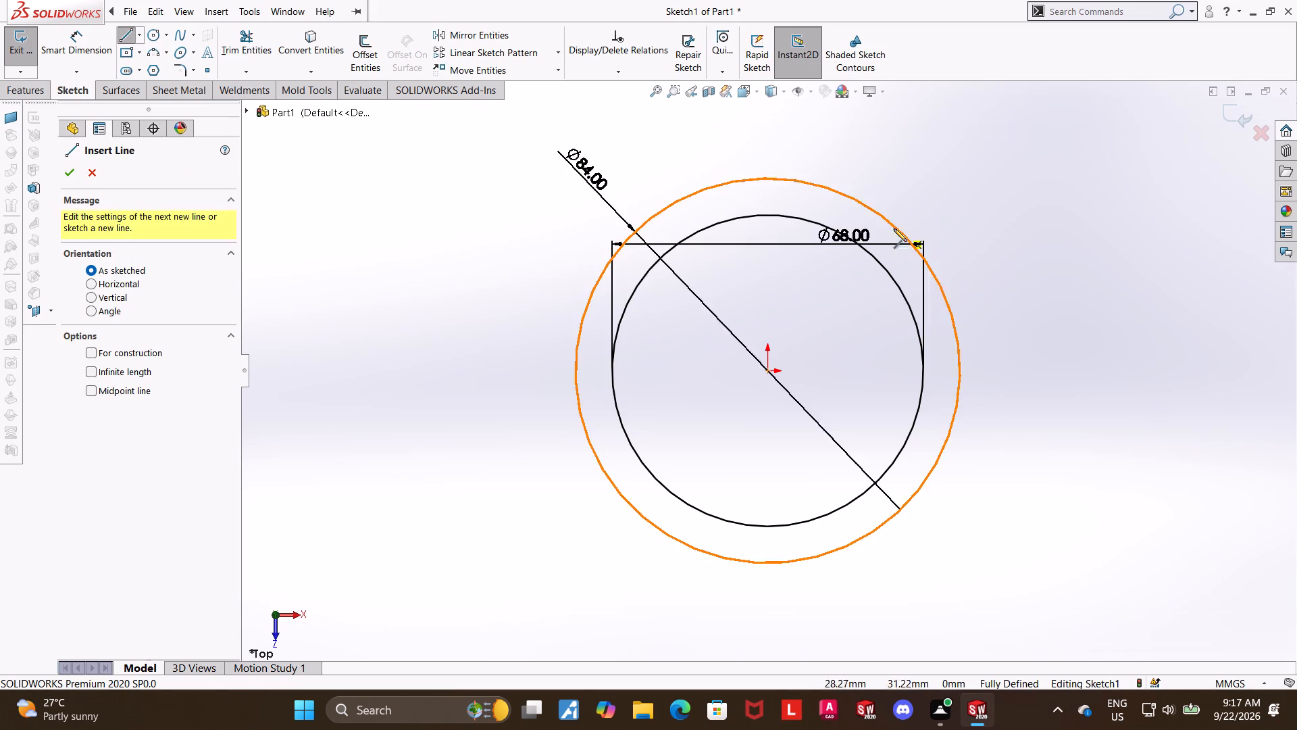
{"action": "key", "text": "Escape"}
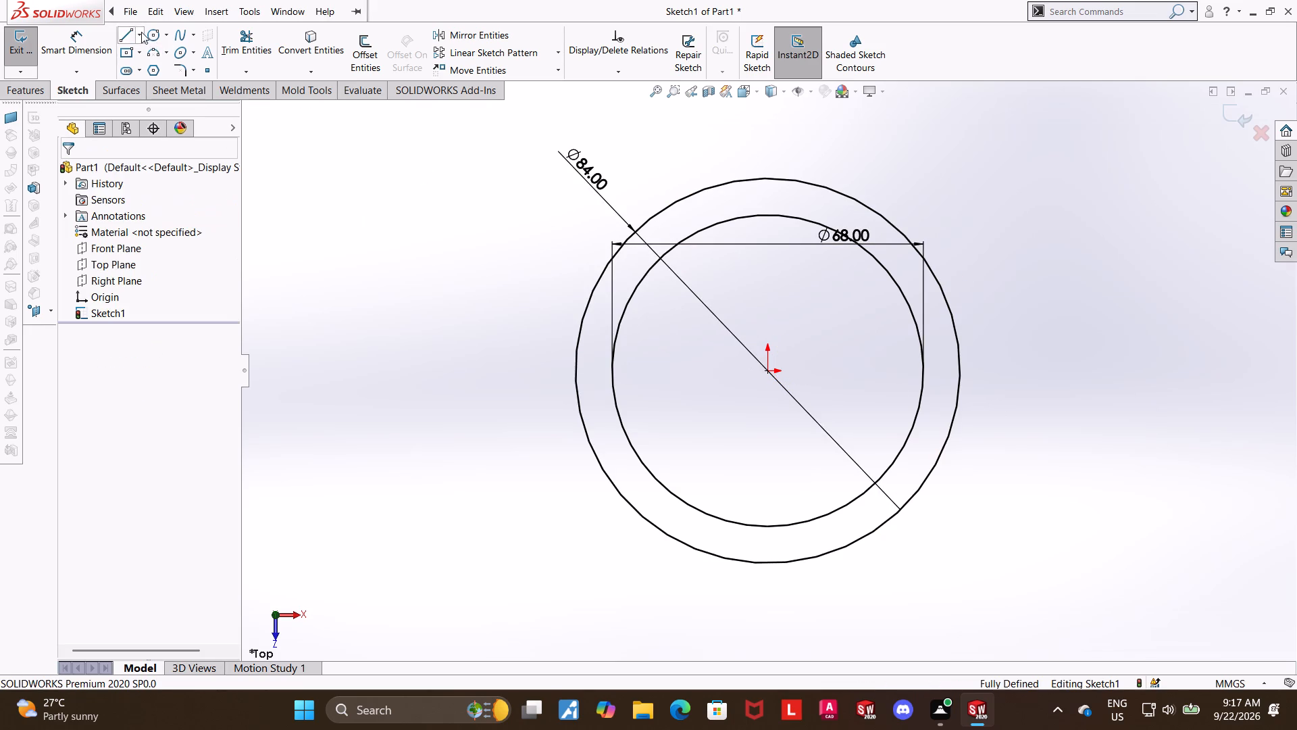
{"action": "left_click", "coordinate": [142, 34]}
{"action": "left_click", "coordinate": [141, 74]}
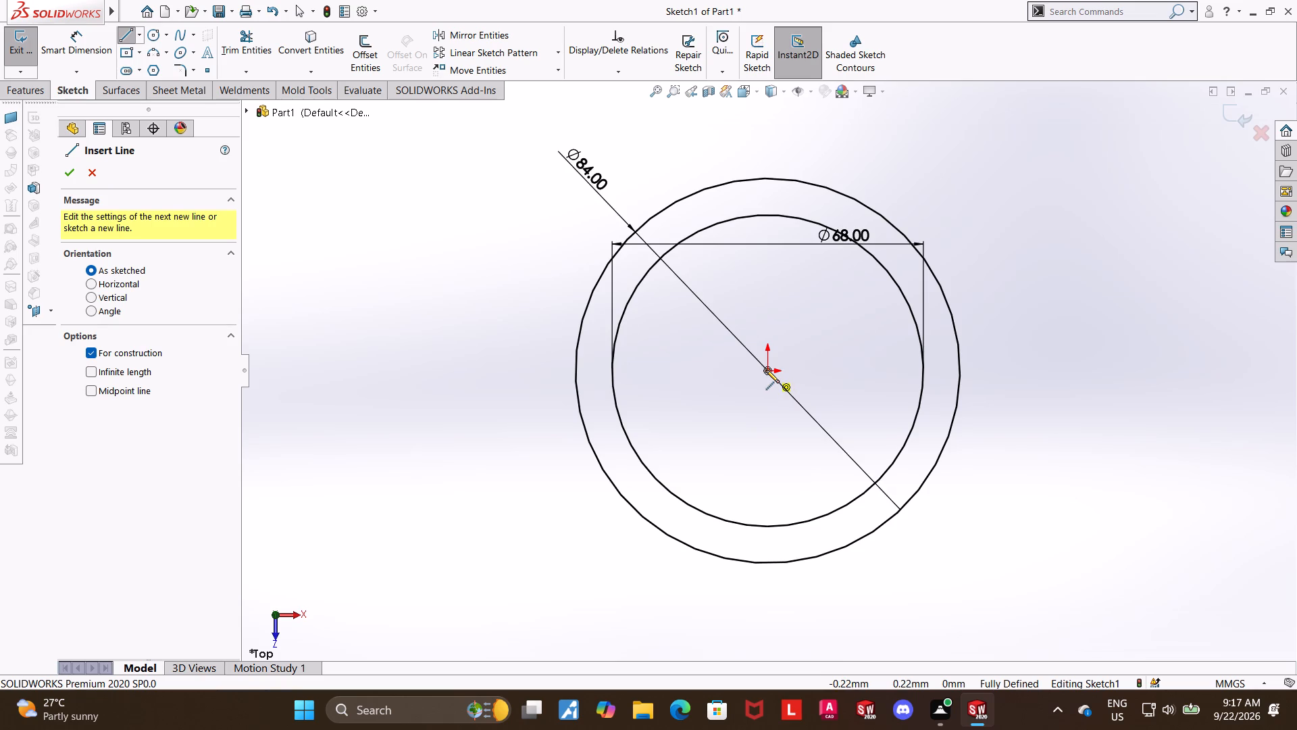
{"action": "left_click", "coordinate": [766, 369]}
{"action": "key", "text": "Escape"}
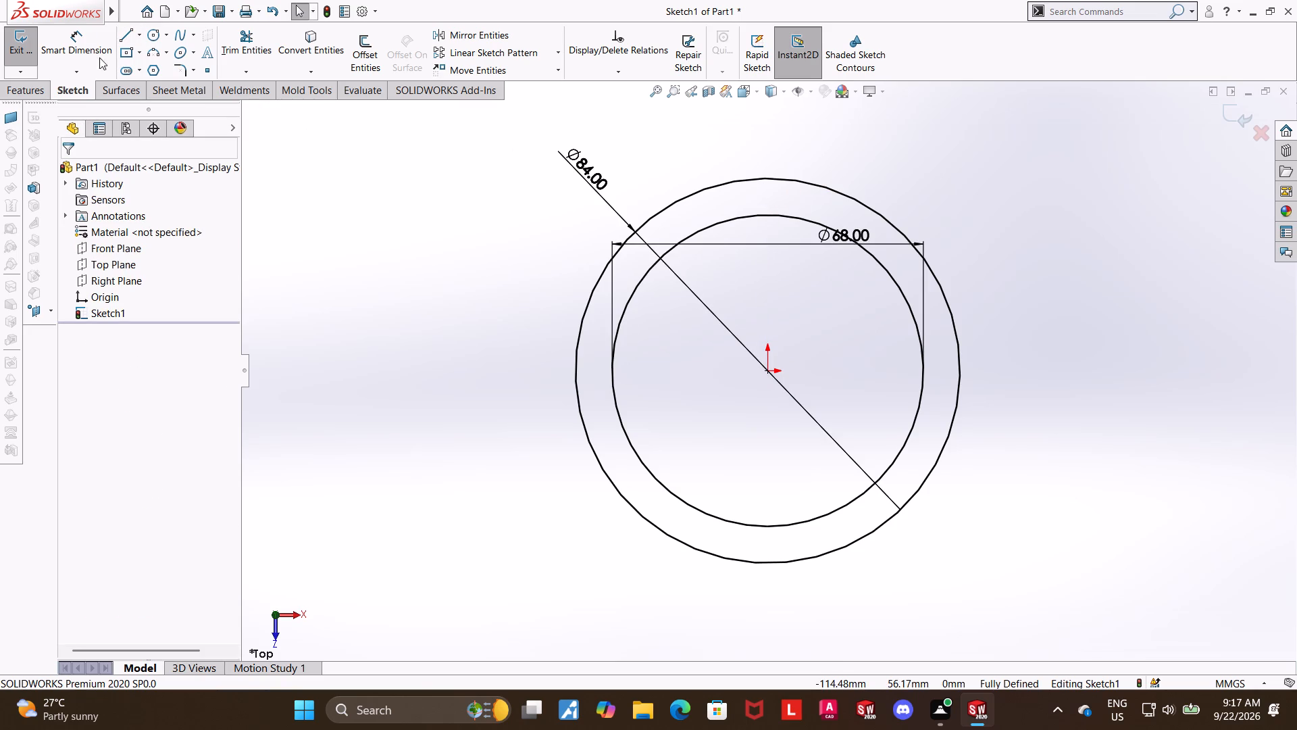
Draw a vertical centerline about 114 mm long through the origin, extending beyond the outer circle at both ends.
{"action": "left_click", "coordinate": [136, 37]}
{"action": "left_click", "coordinate": [145, 78]}
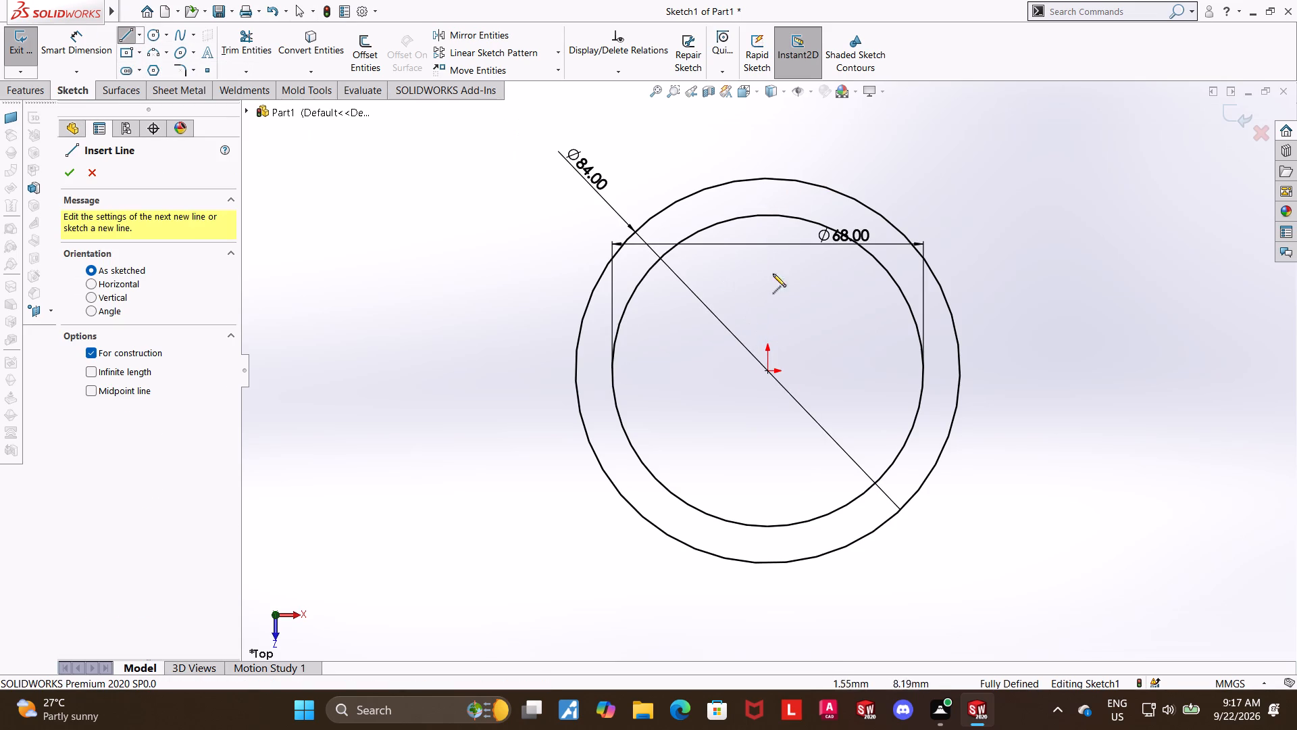
{"action": "left_click", "coordinate": [770, 122]}
{"action": "left_click", "coordinate": [767, 645]}
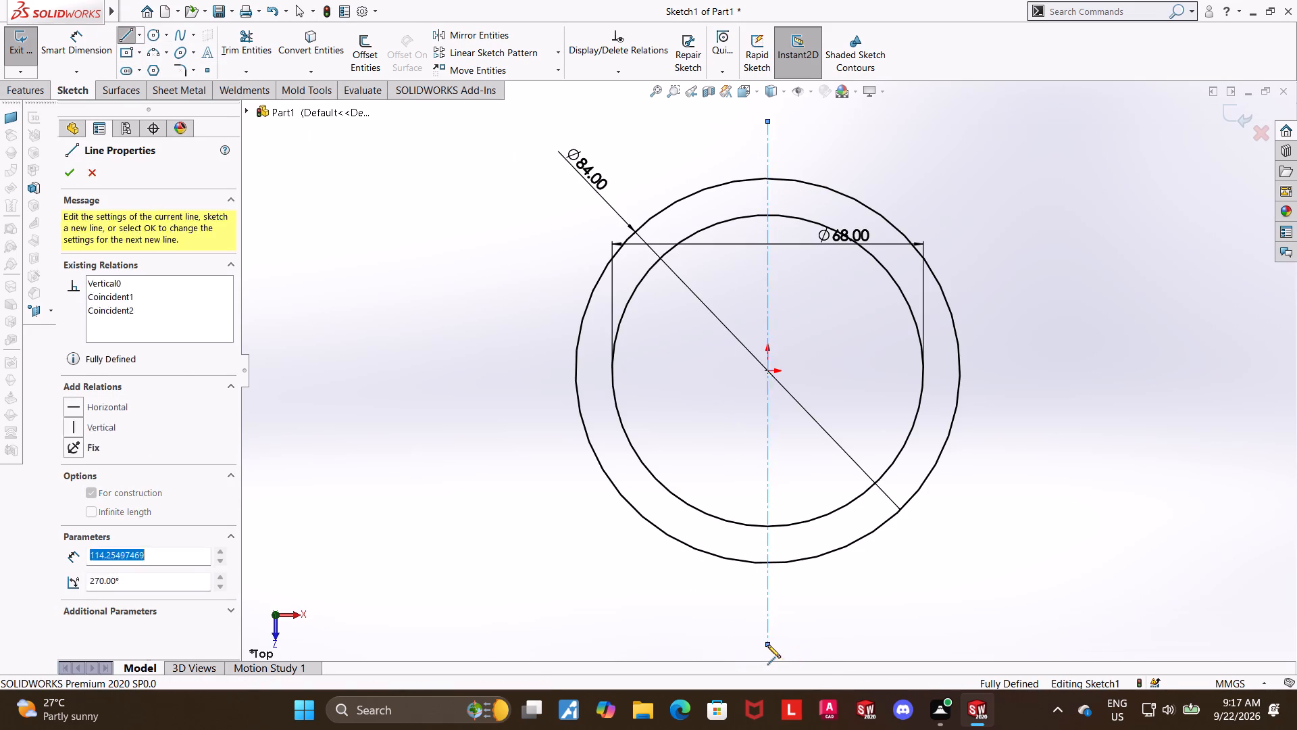
{"action": "key", "text": "Escape"}
{"action": "key", "text": "Escape"}
{"action": "key", "text": "Escape"}
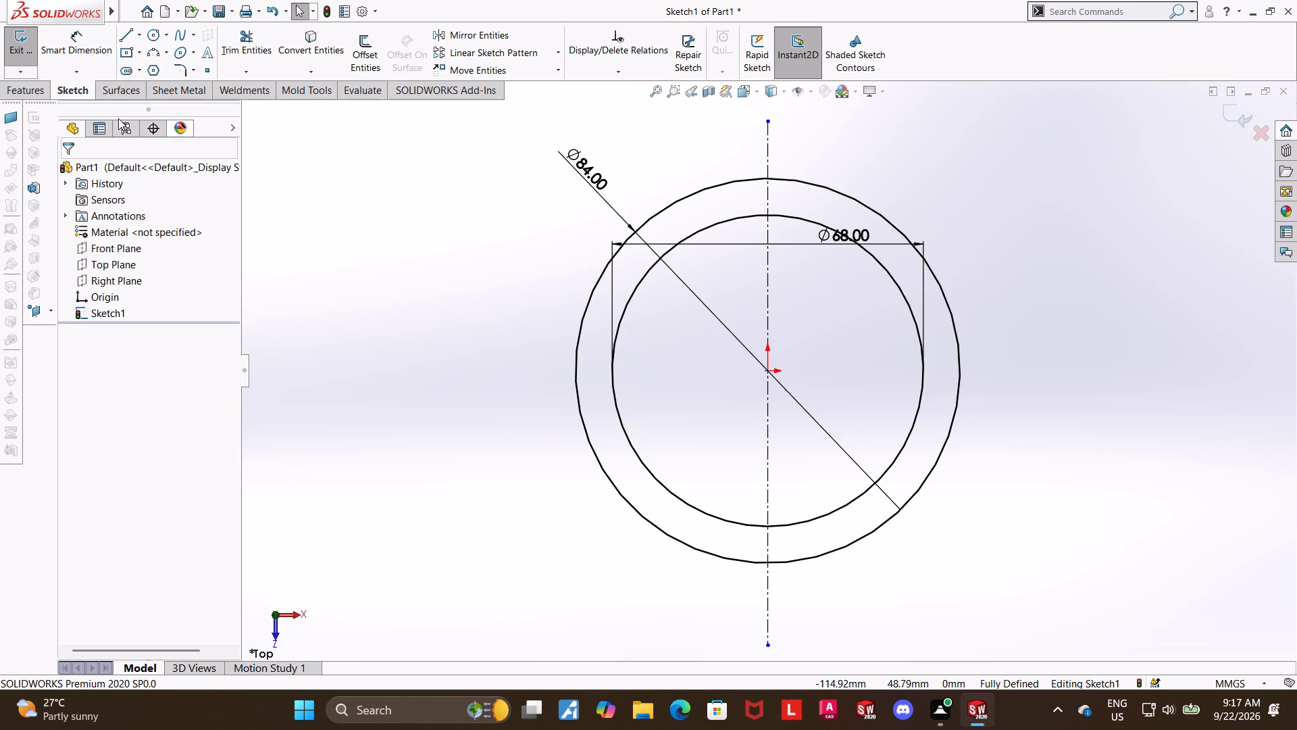
Draw an angled centerline about 60 mm long from beyond the outer circle's upper-right side to the origin.
{"action": "left_click", "coordinate": [141, 35]}
{"action": "left_click", "coordinate": [140, 70]}
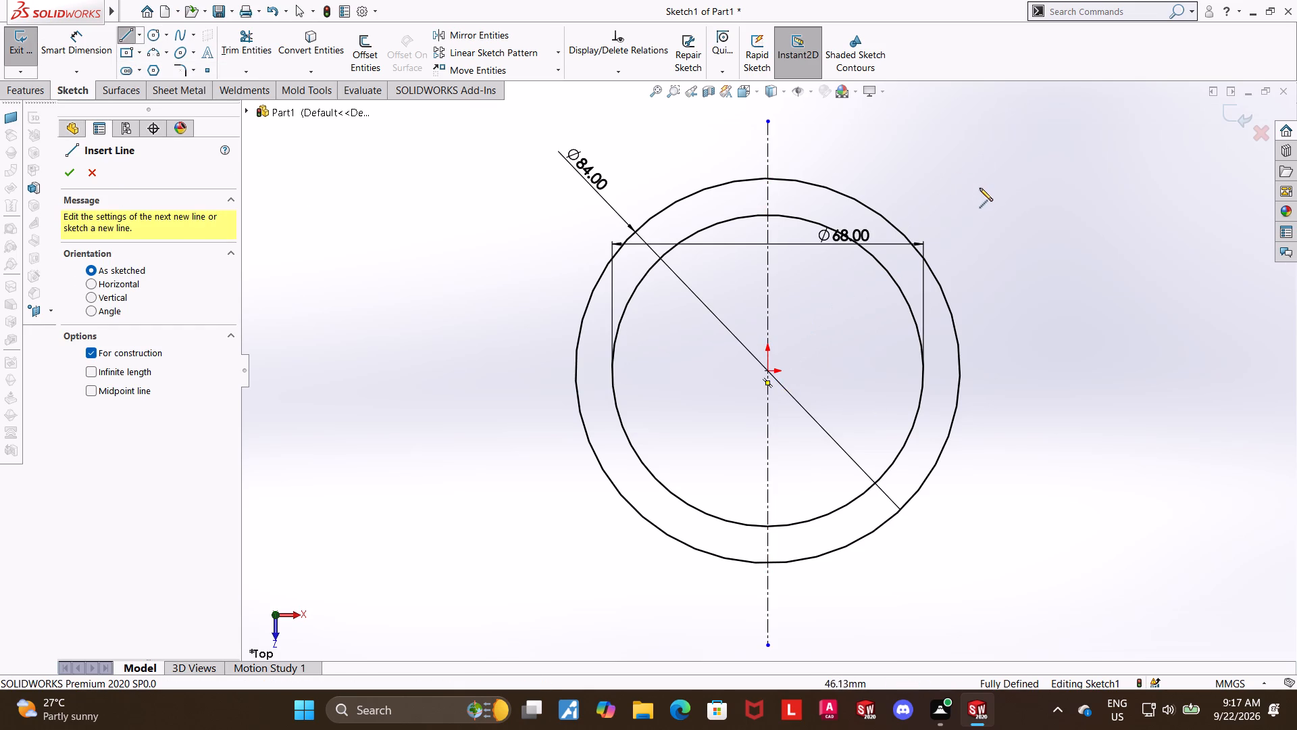
{"action": "left_click", "coordinate": [988, 203]}
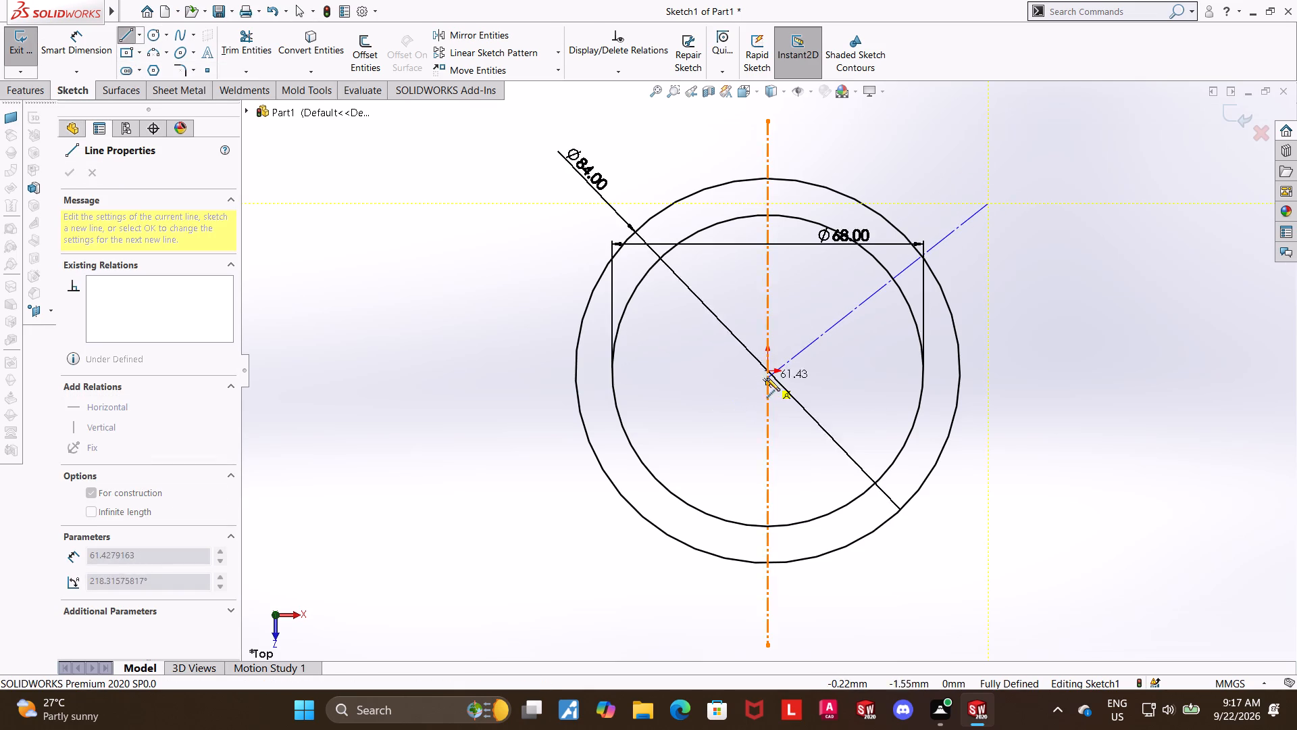
{"action": "left_click", "coordinate": [765, 371]}
{"action": "key", "text": "Escape"}
{"action": "key", "text": "Escape"}
{"action": "key", "text": "Escape"}
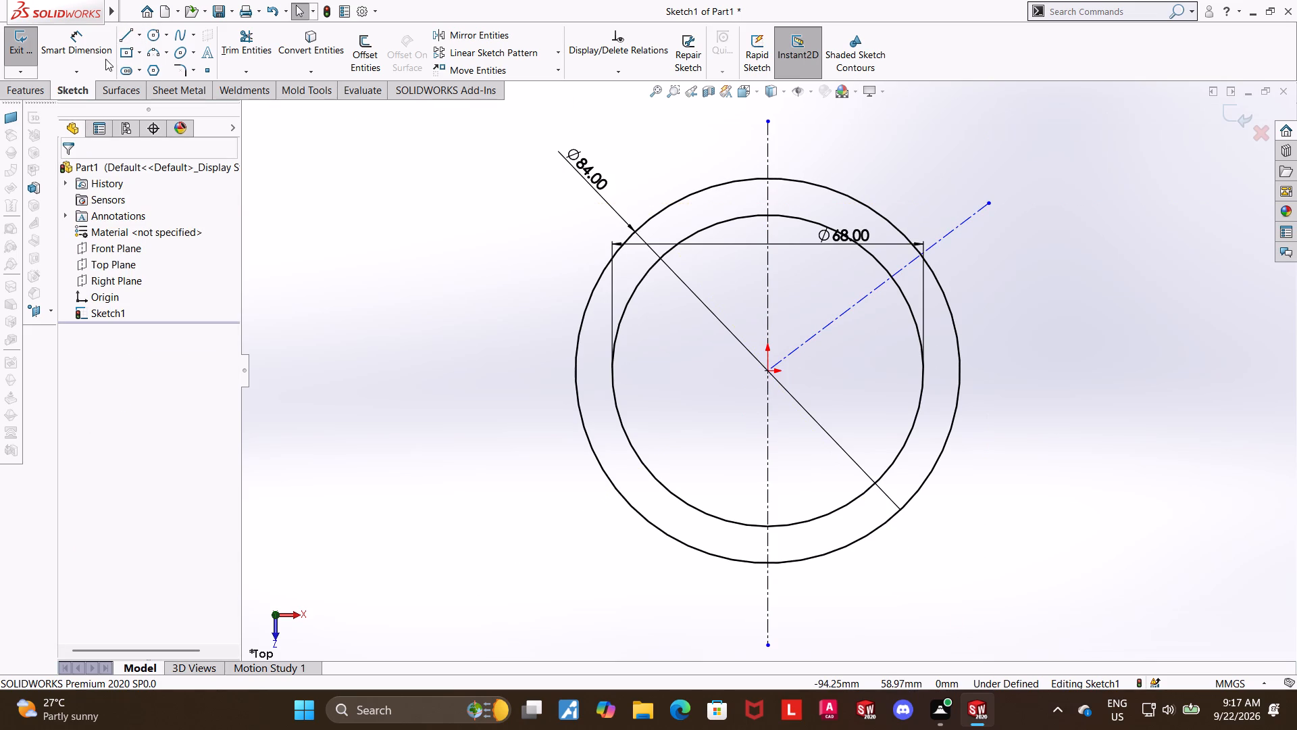
Dimension the angle between the vertical centerline and the angled centerline to 45°.
{"action": "left_click", "coordinate": [92, 53]}
{"action": "left_click", "coordinate": [949, 235]}
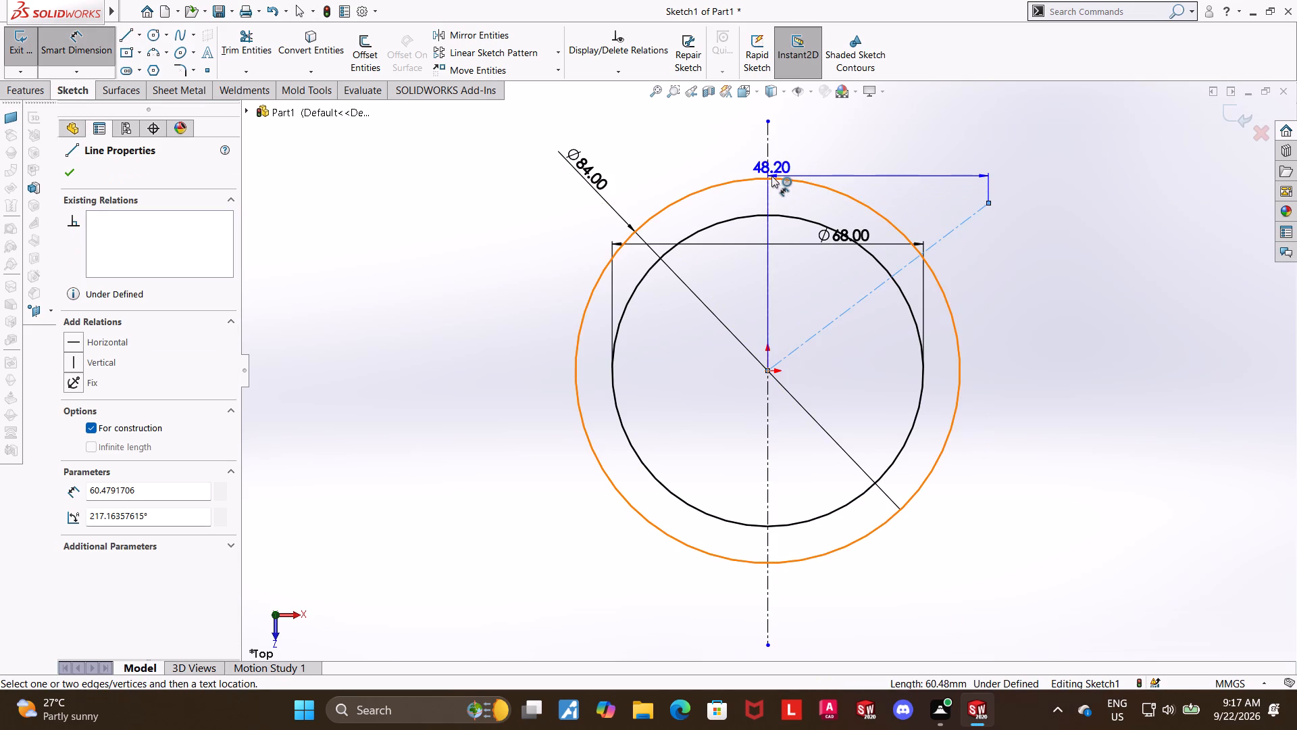
{"action": "left_click", "coordinate": [769, 149]}
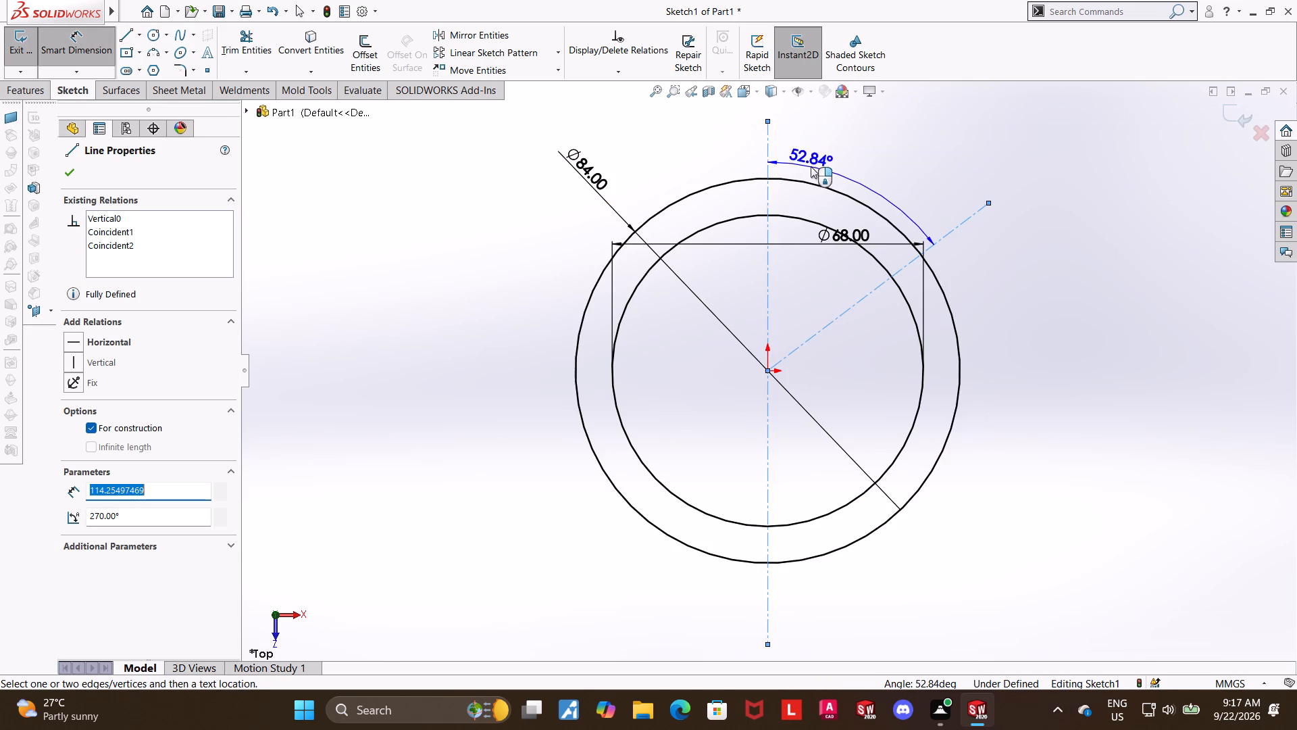
{"action": "left_click", "coordinate": [812, 166]}
{"action": "type", "text": "45"}
{"action": "key", "text": "Return"}
{"action": "key", "text": "Escape"}
{"action": "key", "text": "Escape"}
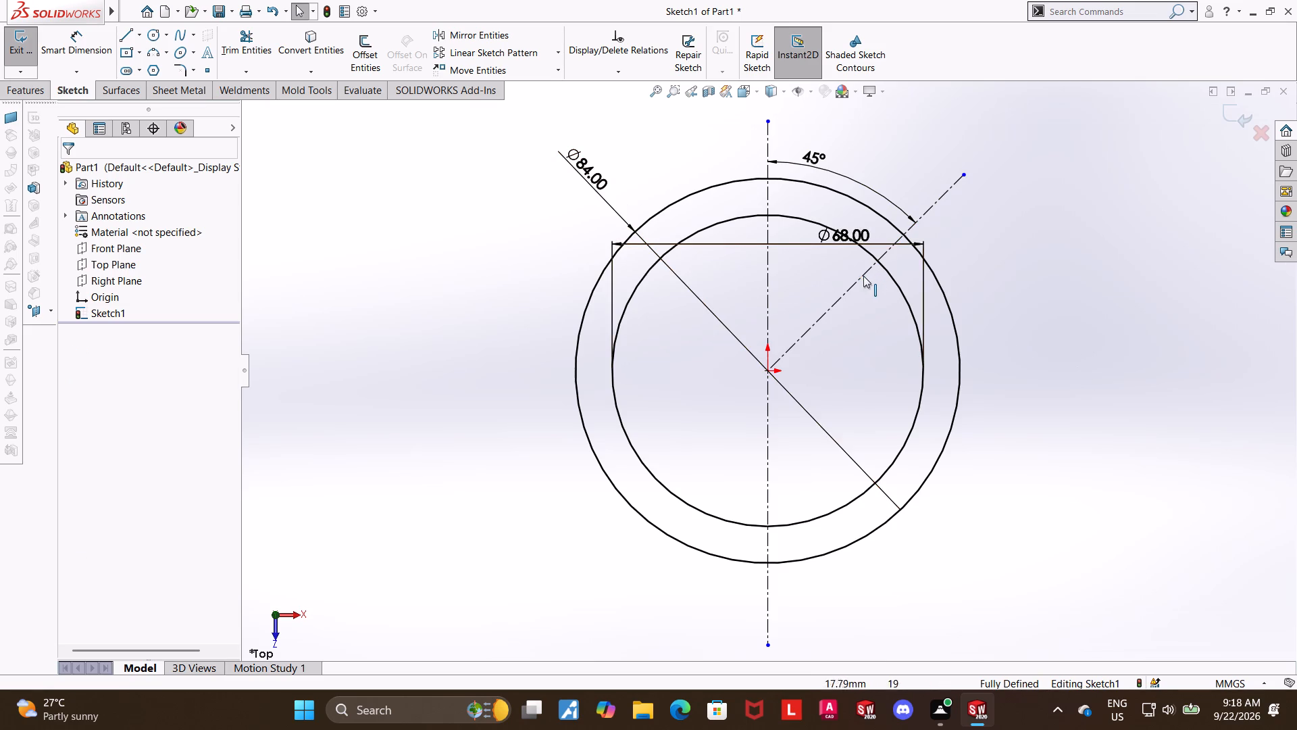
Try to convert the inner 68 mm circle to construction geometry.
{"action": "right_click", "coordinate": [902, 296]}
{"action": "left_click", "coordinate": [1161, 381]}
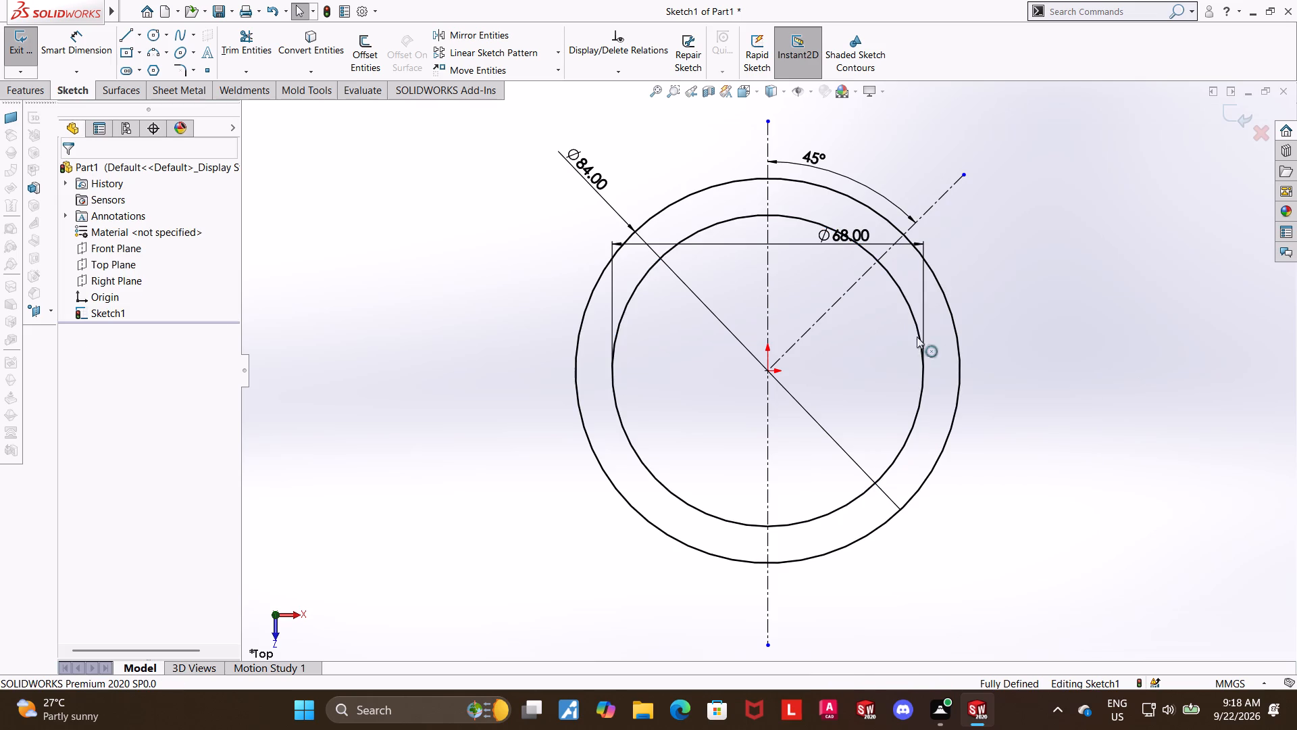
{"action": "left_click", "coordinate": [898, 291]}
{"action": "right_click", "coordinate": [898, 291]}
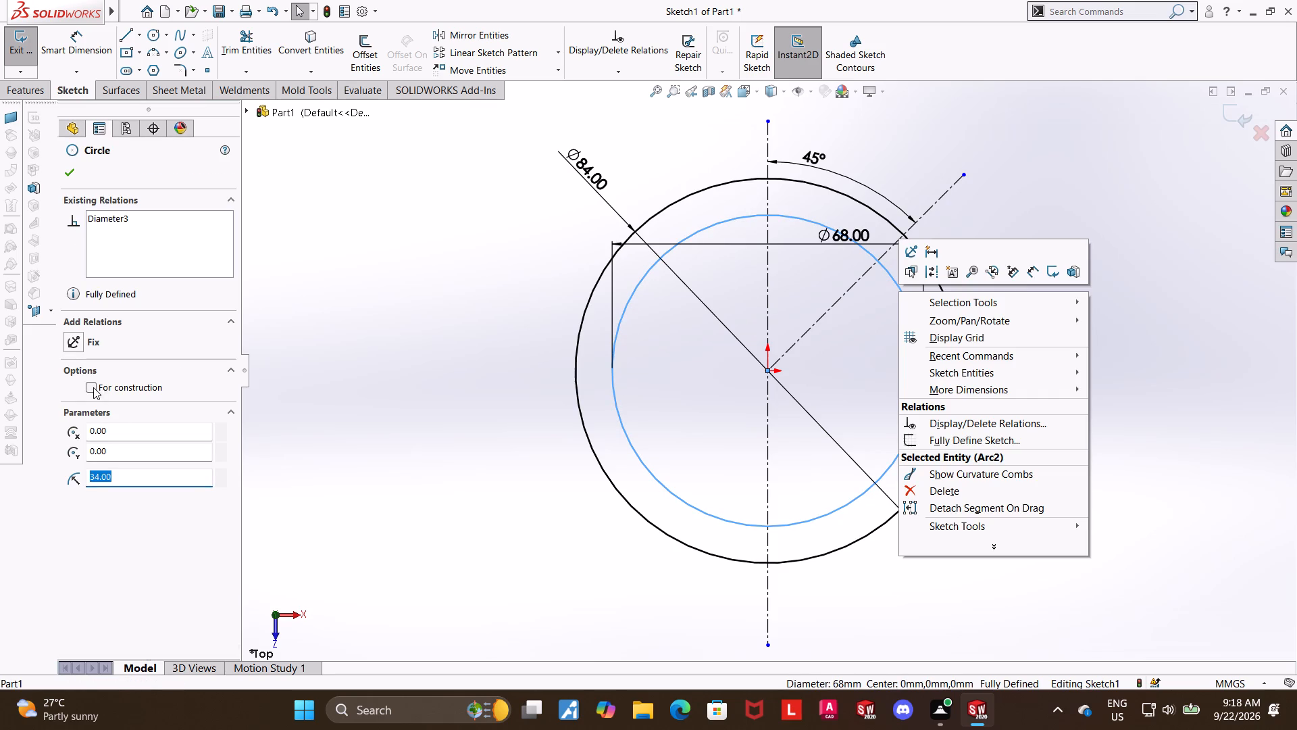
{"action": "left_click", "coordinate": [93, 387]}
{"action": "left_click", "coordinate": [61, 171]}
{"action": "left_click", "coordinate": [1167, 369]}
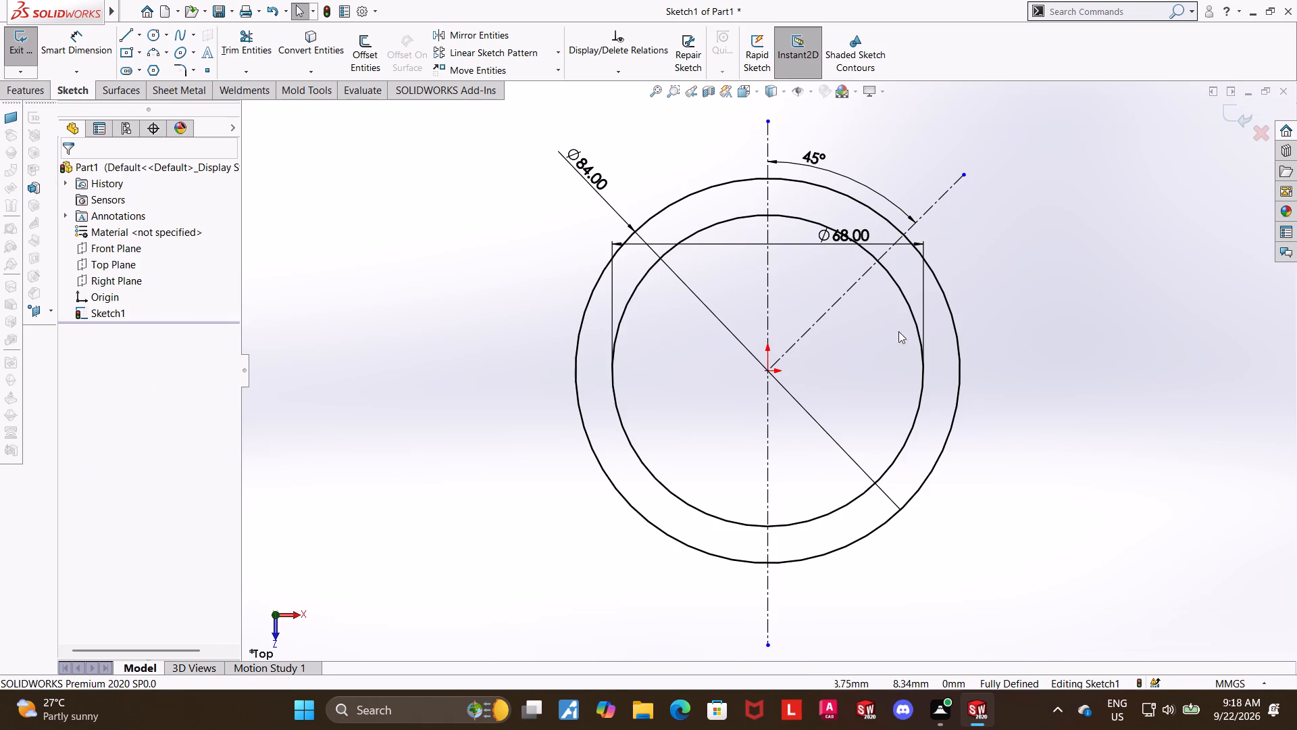
Convert the inner 68 mm circle to construction geometry.
{"action": "left_click", "coordinate": [892, 280]}
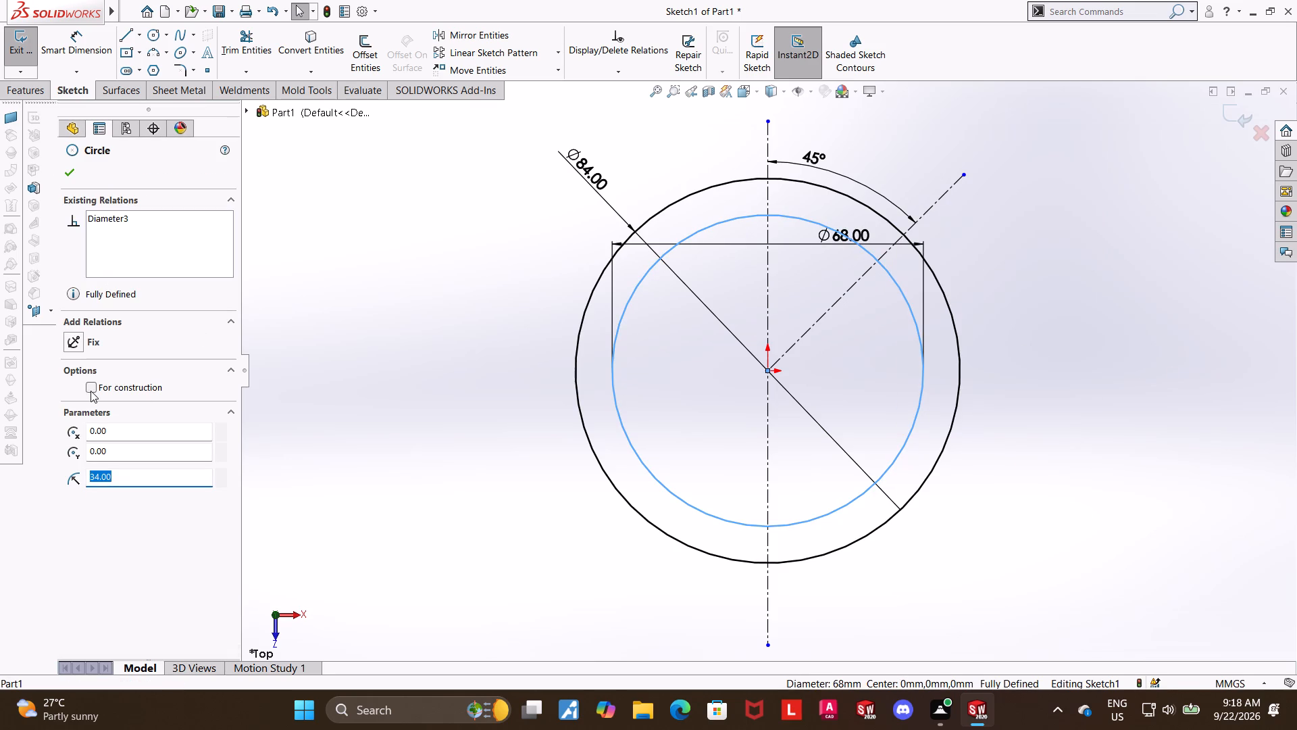
{"action": "left_click", "coordinate": [91, 391]}
{"action": "left_click", "coordinate": [72, 176]}
{"action": "left_click", "coordinate": [1038, 380]}
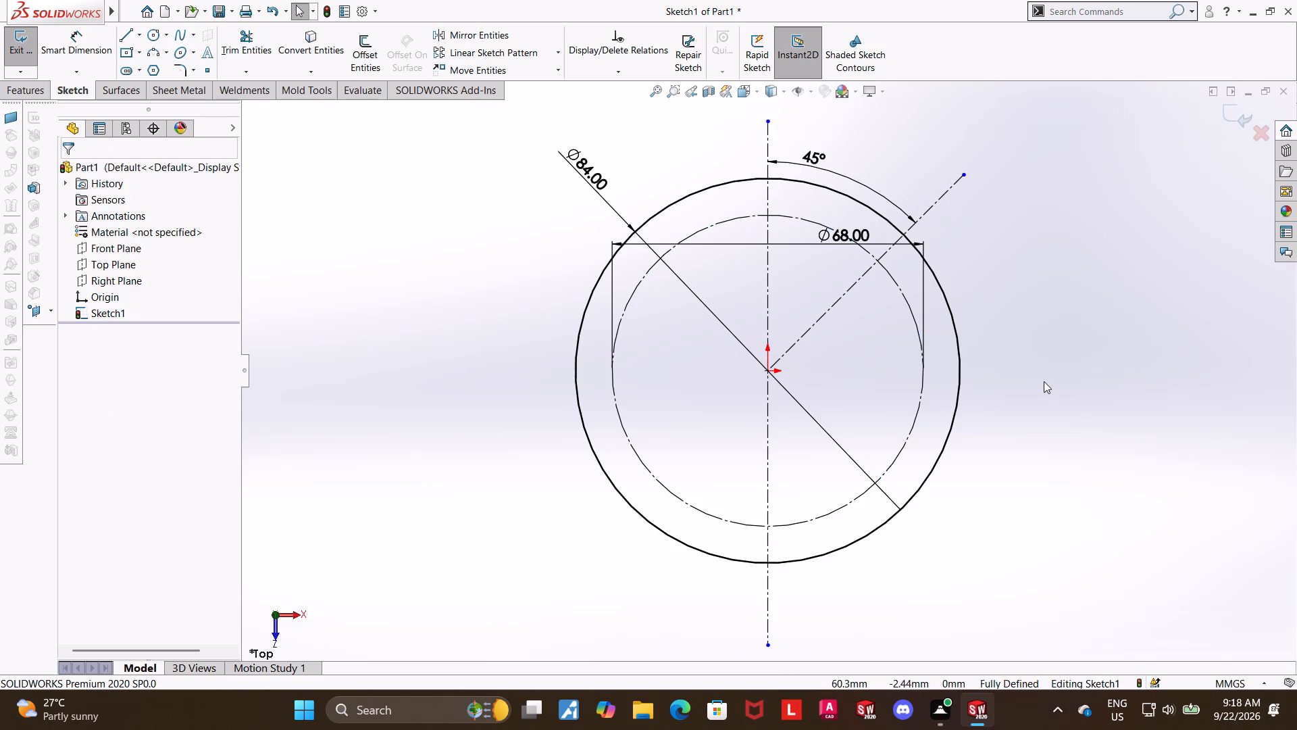
Move the 68 mm diameter dimension below the outer circle.
{"action": "left_click_drag", "start_coordinate": [848, 233], "coordinate": [838, 626]}
{"action": "left_click", "coordinate": [1132, 457]}
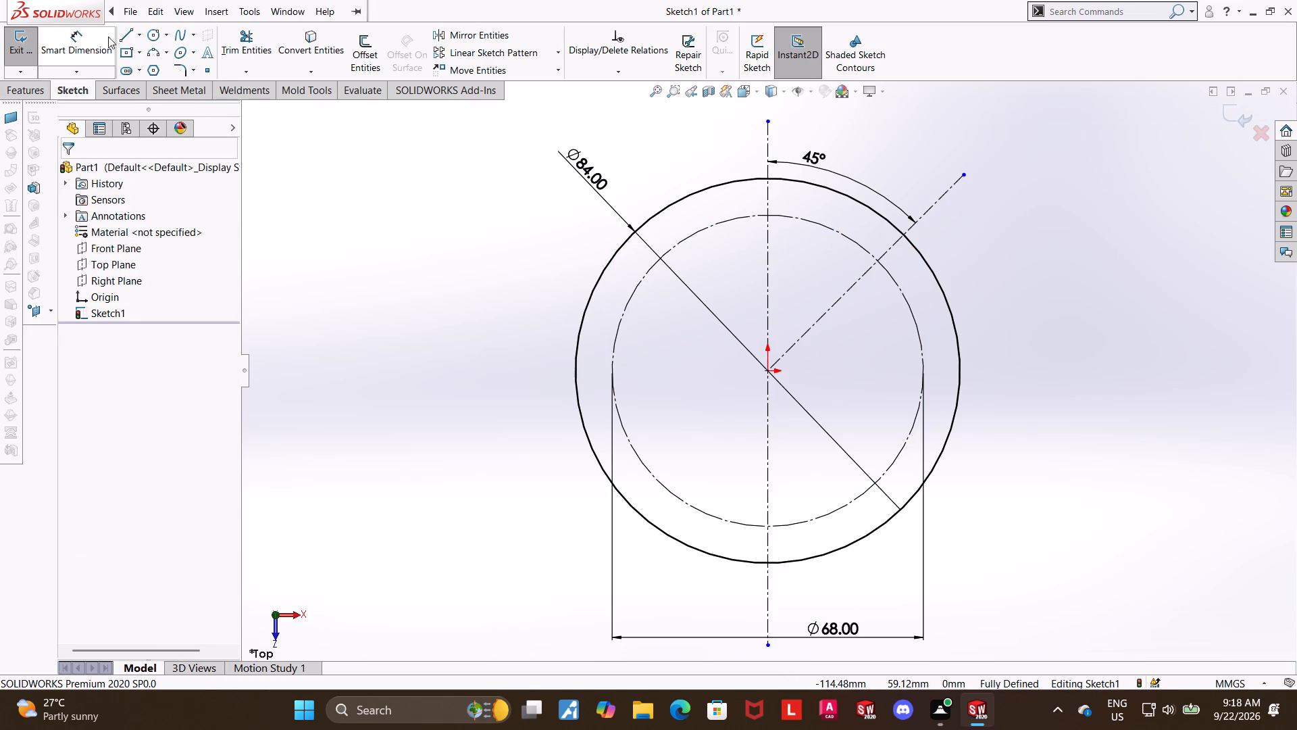
Draw a second angled centerline from the origin to a point beyond the outer circle's upper-left side.
{"action": "left_click", "coordinate": [142, 36]}
{"action": "left_click", "coordinate": [143, 64]}
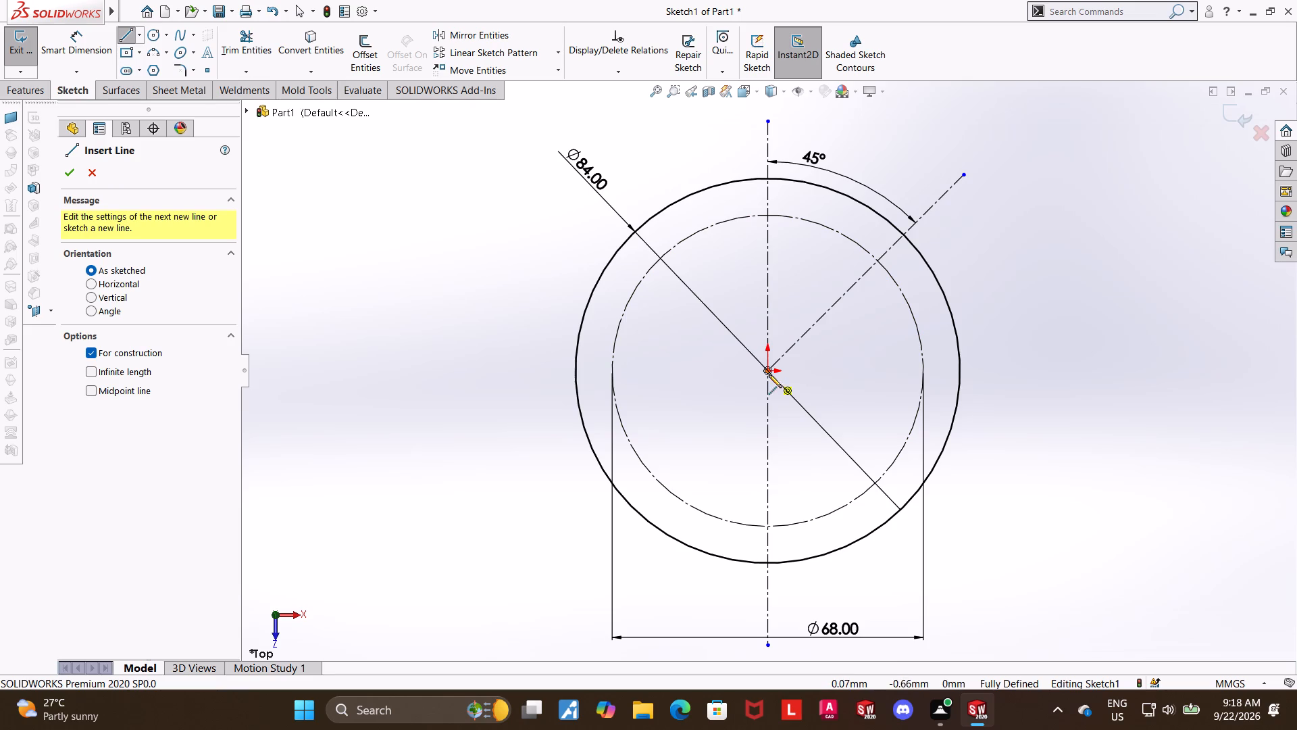
{"action": "left_click", "coordinate": [768, 372]}
{"action": "left_click", "coordinate": [603, 137]}
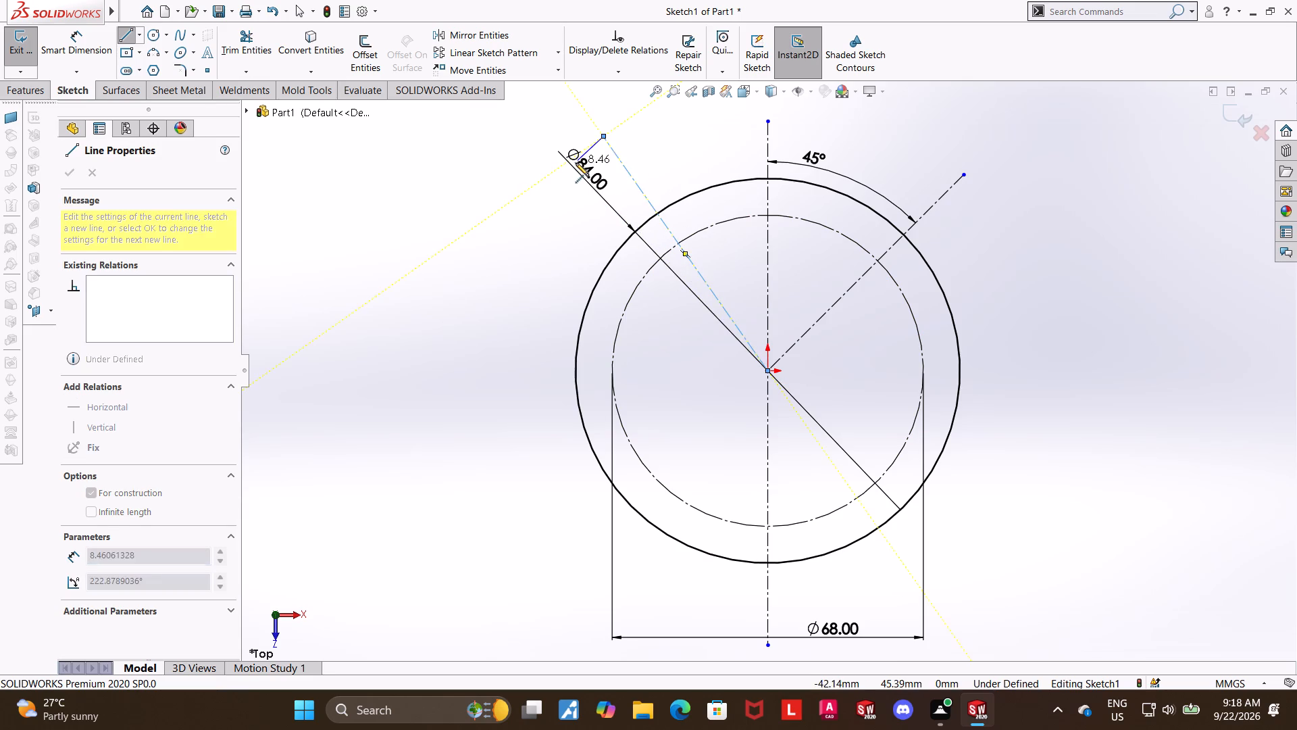
{"action": "key", "text": "Escape"}
Move the 84 mm diameter dimension to the left of the circles, clear of the new centerline.
{"action": "left_click_drag", "start_coordinate": [577, 166], "coordinate": [409, 318]}
{"action": "key", "text": "Escape"}
Dimension the angle between the vertical centerline and the upper-left centerline as 45 degrees.
{"action": "left_click", "coordinate": [96, 48]}
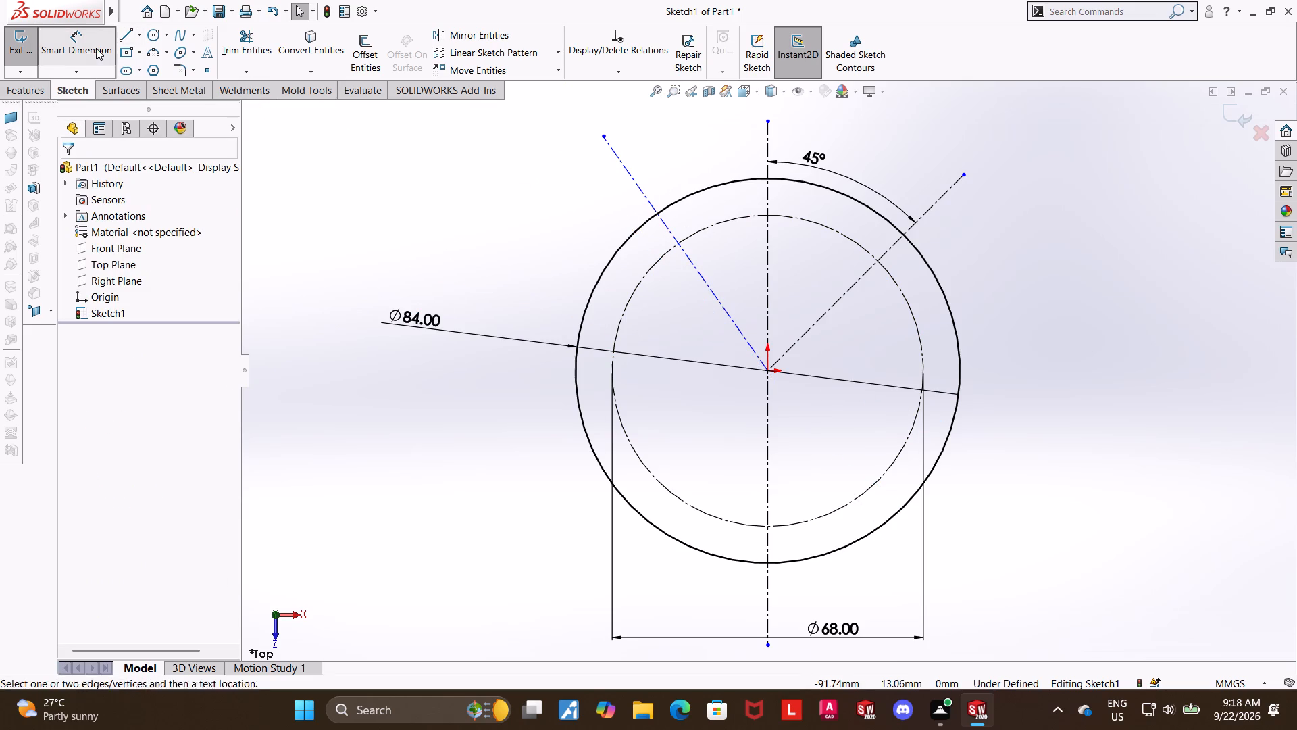
{"action": "left_click", "coordinate": [704, 274]}
{"action": "left_click", "coordinate": [701, 277]}
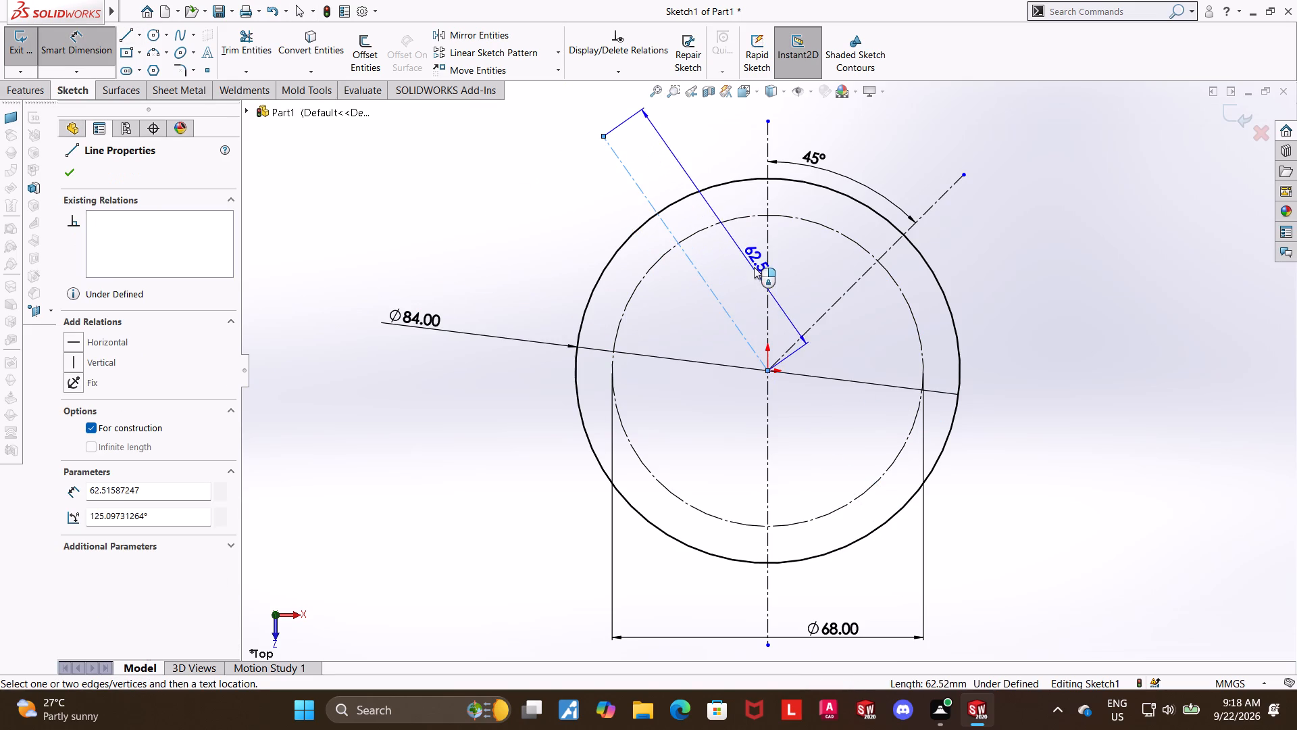
{"action": "left_click", "coordinate": [765, 272]}
{"action": "left_click", "coordinate": [690, 147]}
{"action": "type", "text": "45"}
{"action": "key", "text": "Return"}
{"action": "key", "text": "Escape"}
{"action": "key", "text": "Escape"}
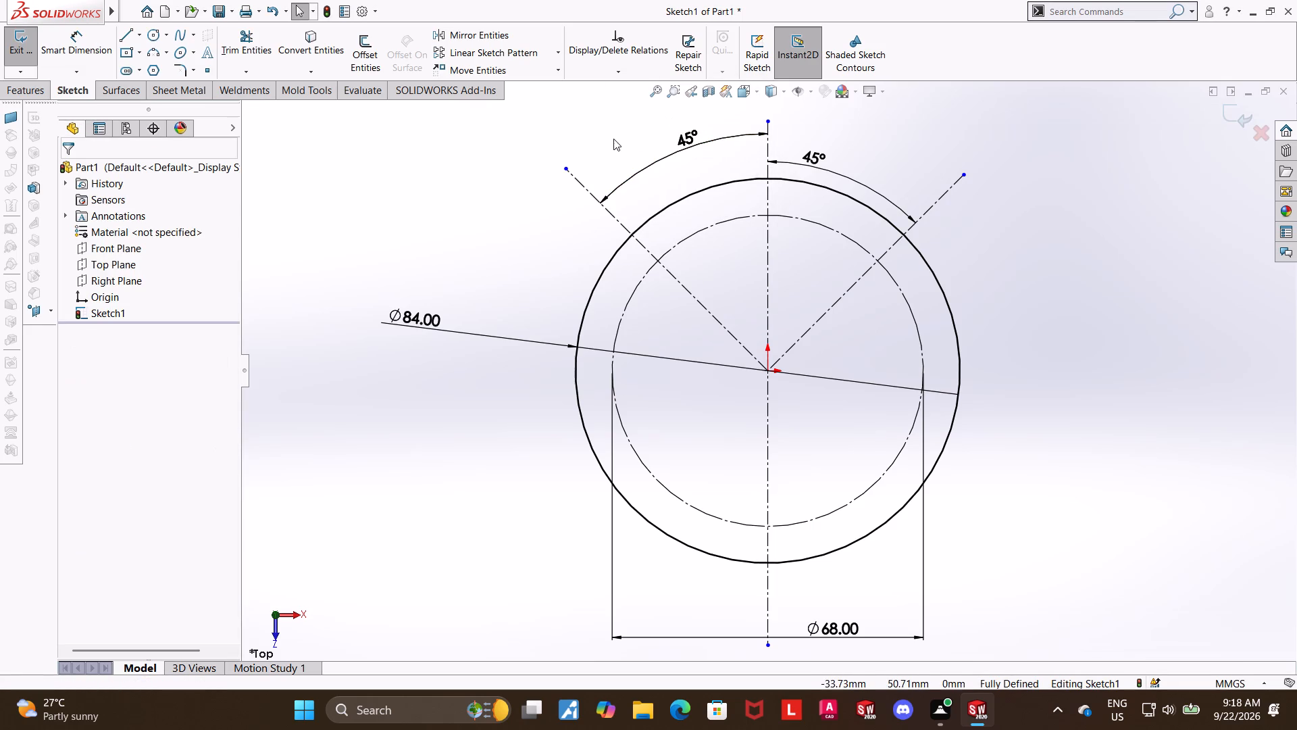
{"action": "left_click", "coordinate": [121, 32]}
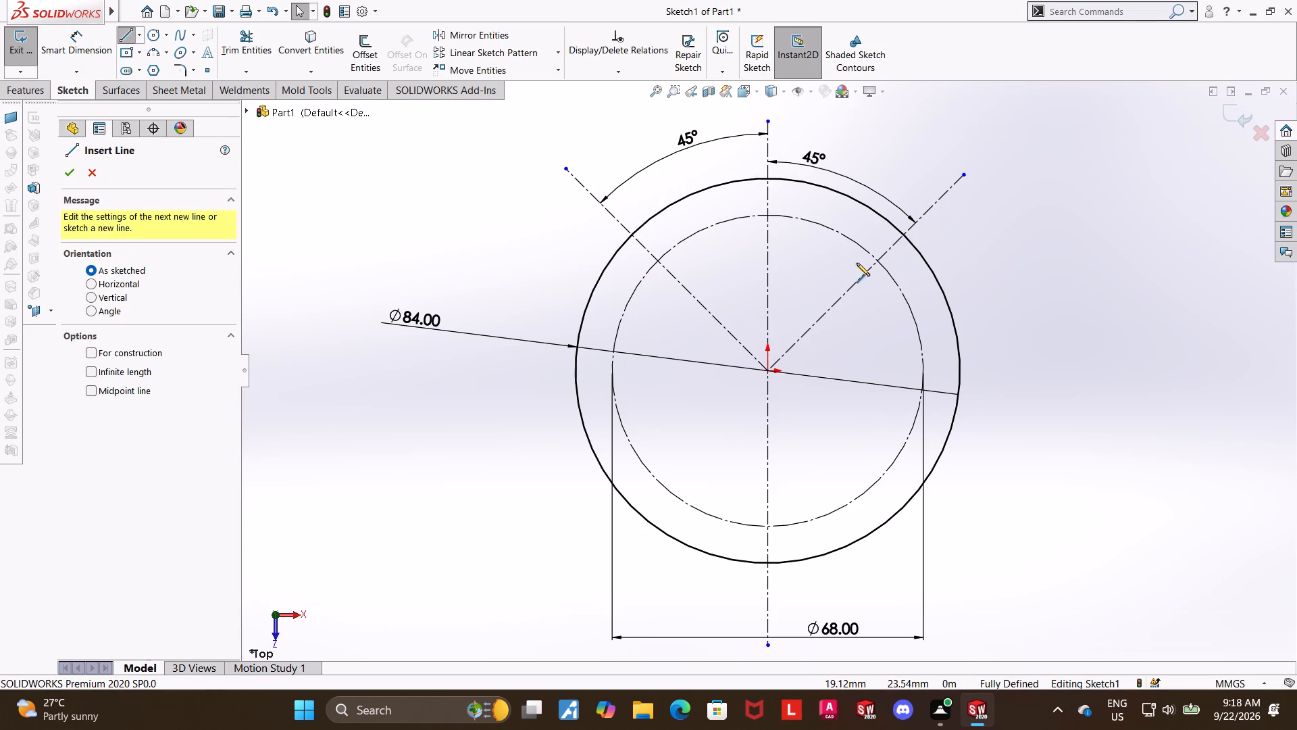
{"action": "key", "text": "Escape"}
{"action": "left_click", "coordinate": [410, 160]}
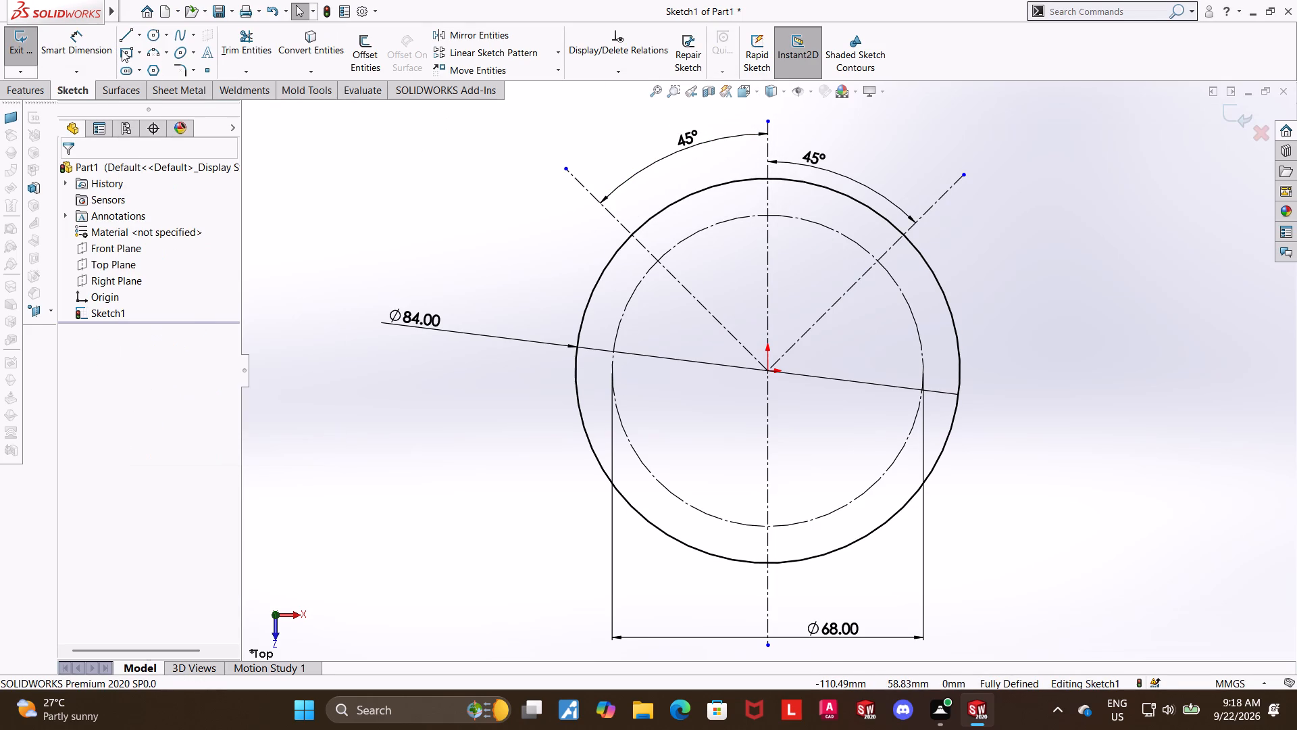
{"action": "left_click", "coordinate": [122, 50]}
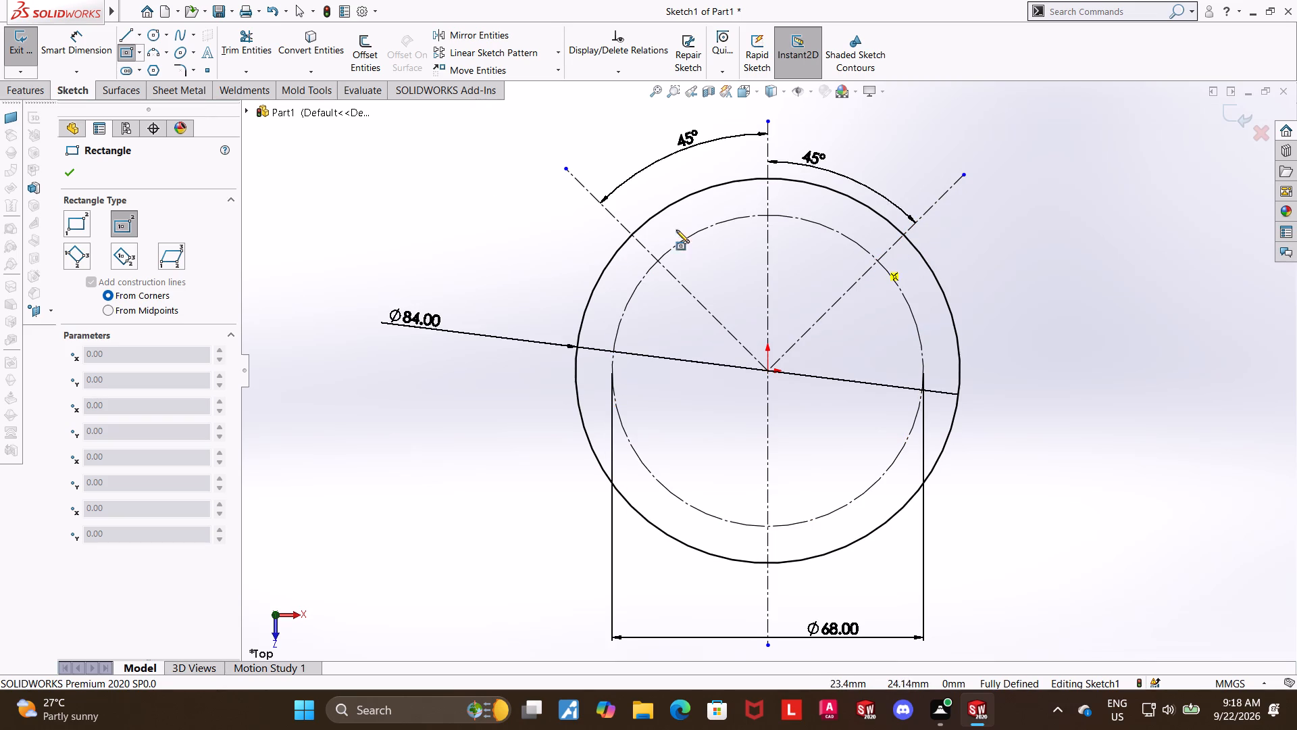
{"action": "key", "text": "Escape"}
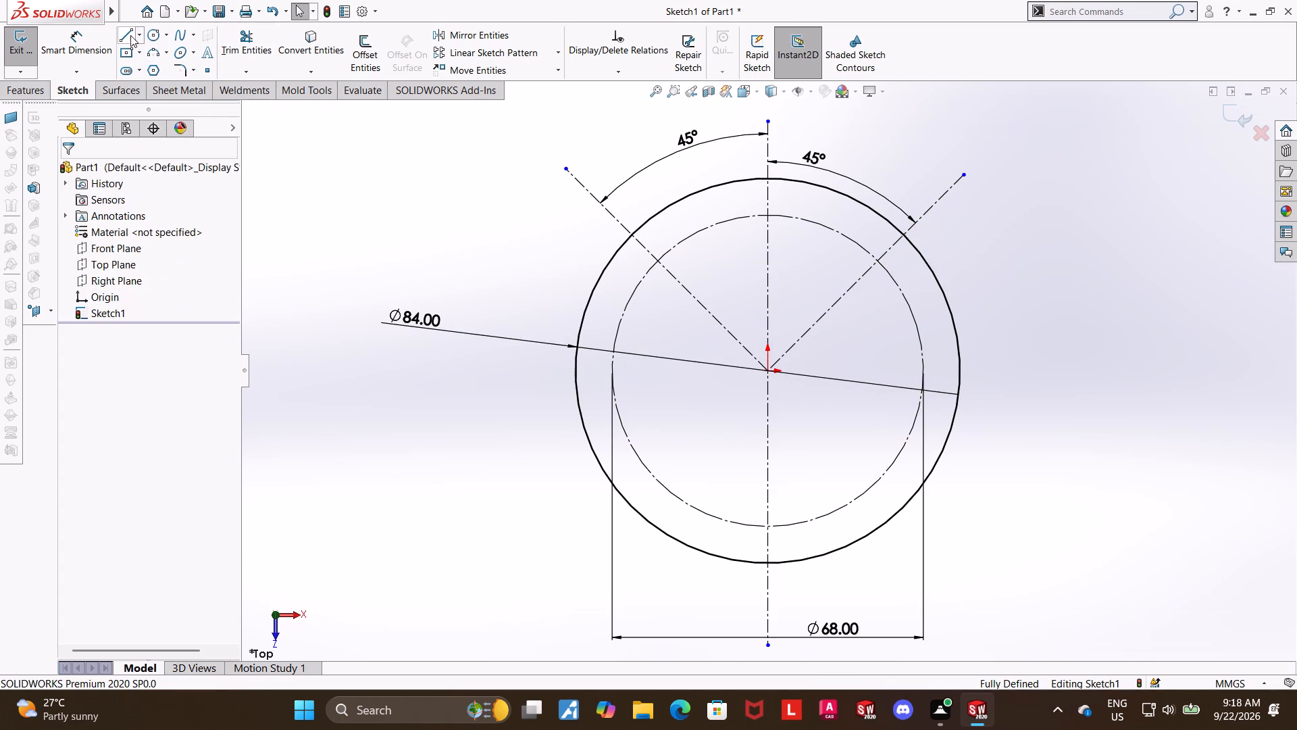
Sketch an open three-line notch across the upper-right centerline, starting and ending on the outer circle, with sides about 12 mm long.
{"action": "left_click", "coordinate": [130, 34]}
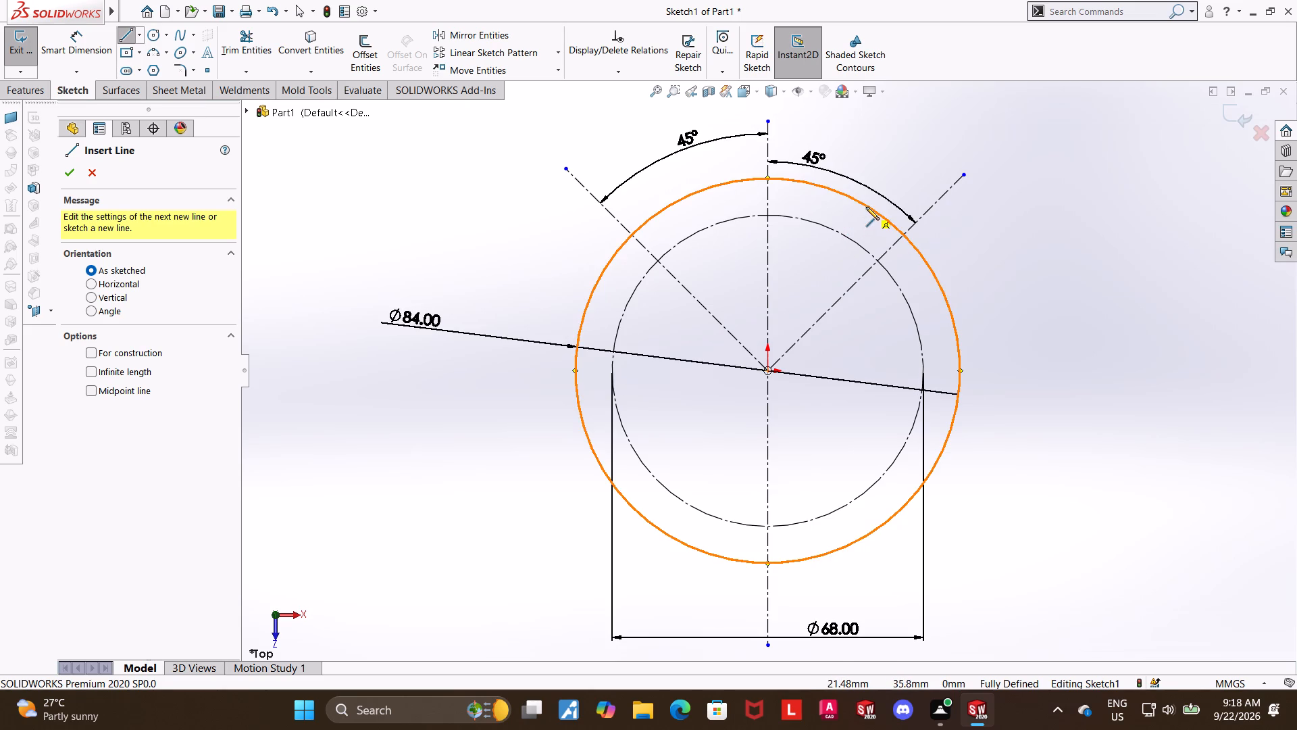
{"action": "left_click", "coordinate": [866, 207]}
{"action": "left_click", "coordinate": [828, 248]}
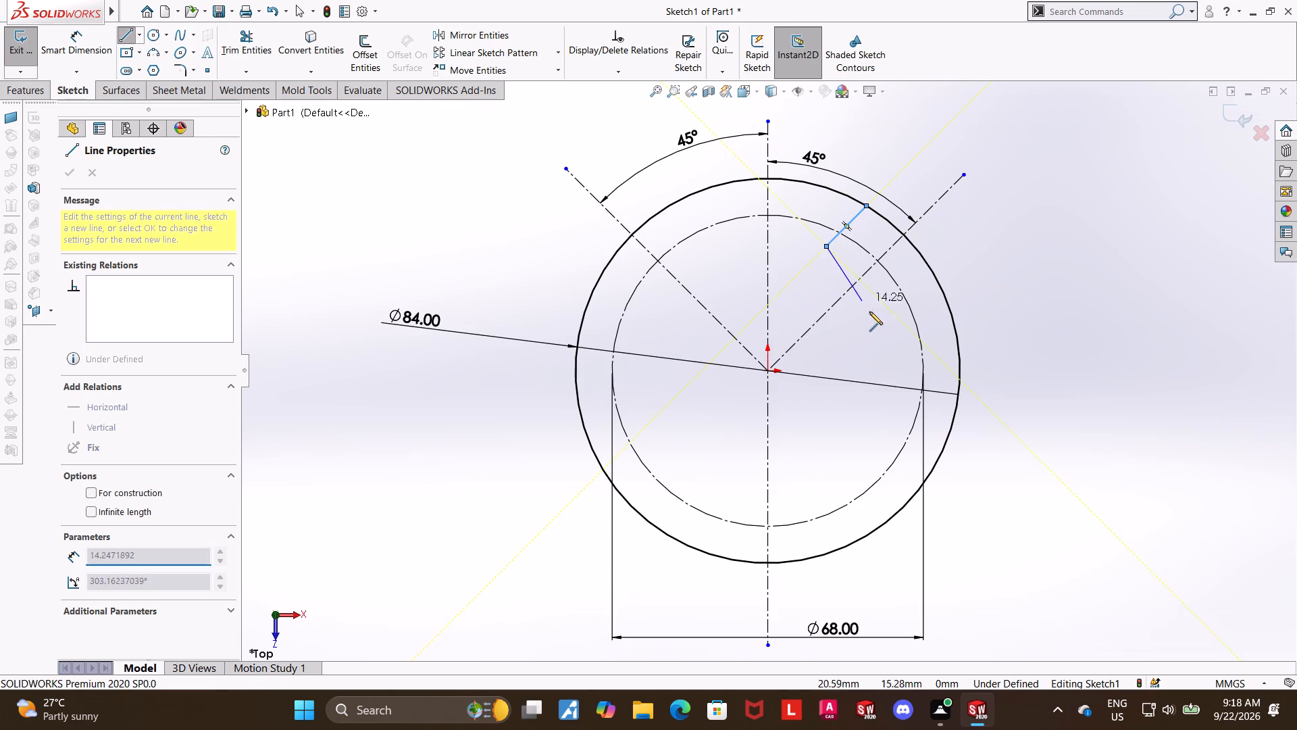
{"action": "left_click", "coordinate": [889, 313]}
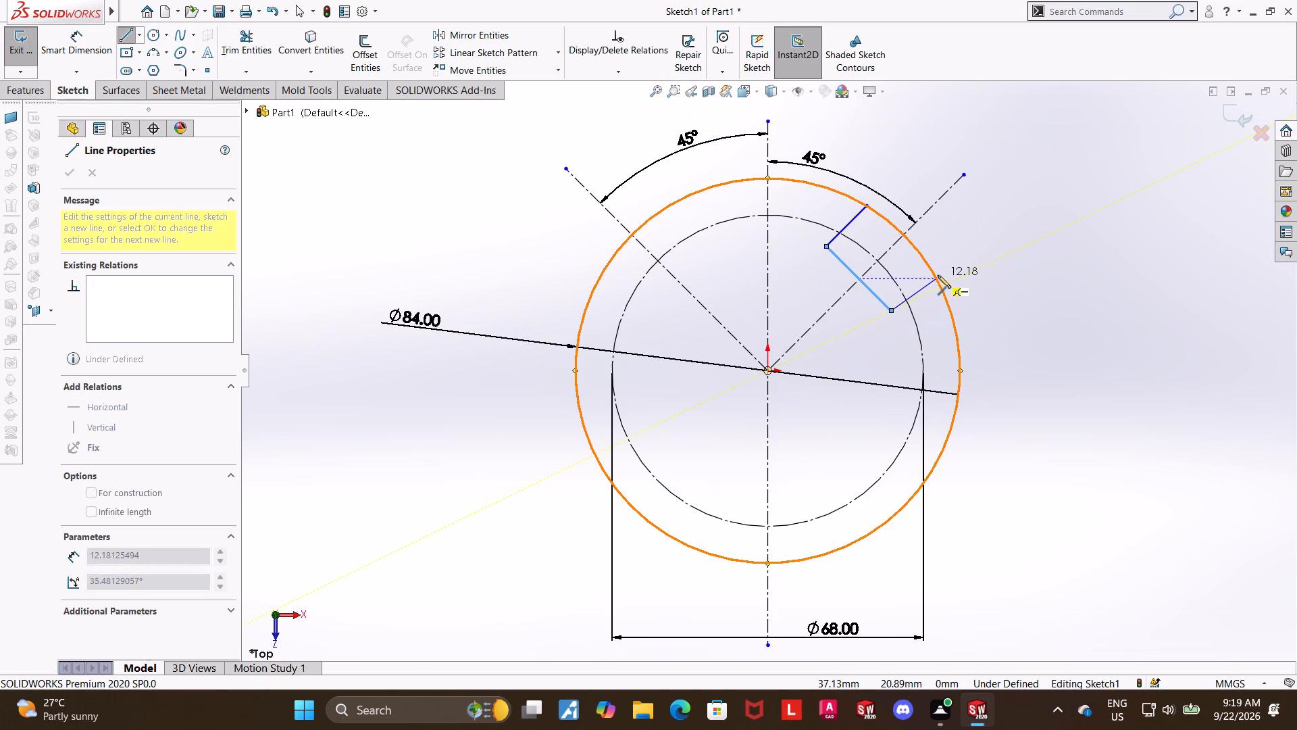
{"action": "left_click", "coordinate": [936, 274]}
{"action": "key", "text": "Escape"}
{"action": "key", "text": "Escape"}
Make both sides of the upper-right notch parallel to the upper-right centerline.
{"action": "left_click", "coordinate": [845, 224]}
{"action": "left_click", "coordinate": [915, 289], "text": "ctrl"}
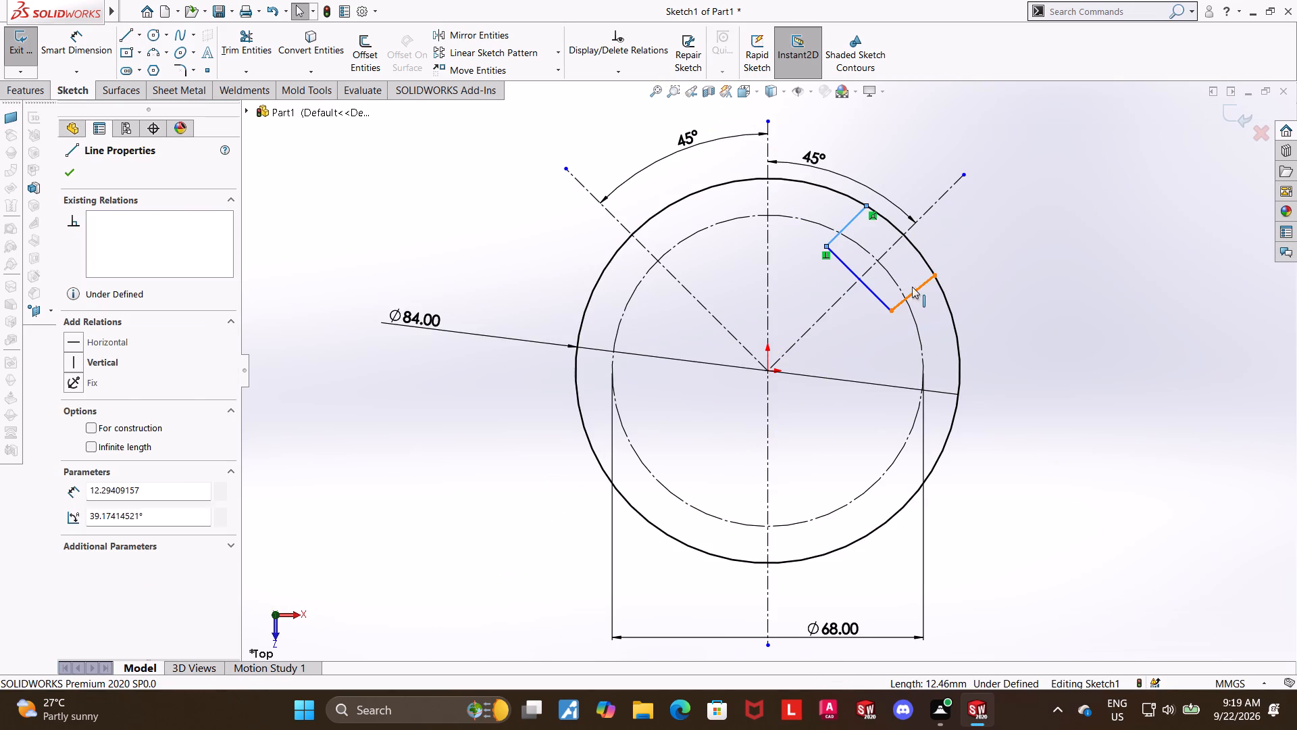
{"action": "left_click", "coordinate": [888, 251], "text": "ctrl"}
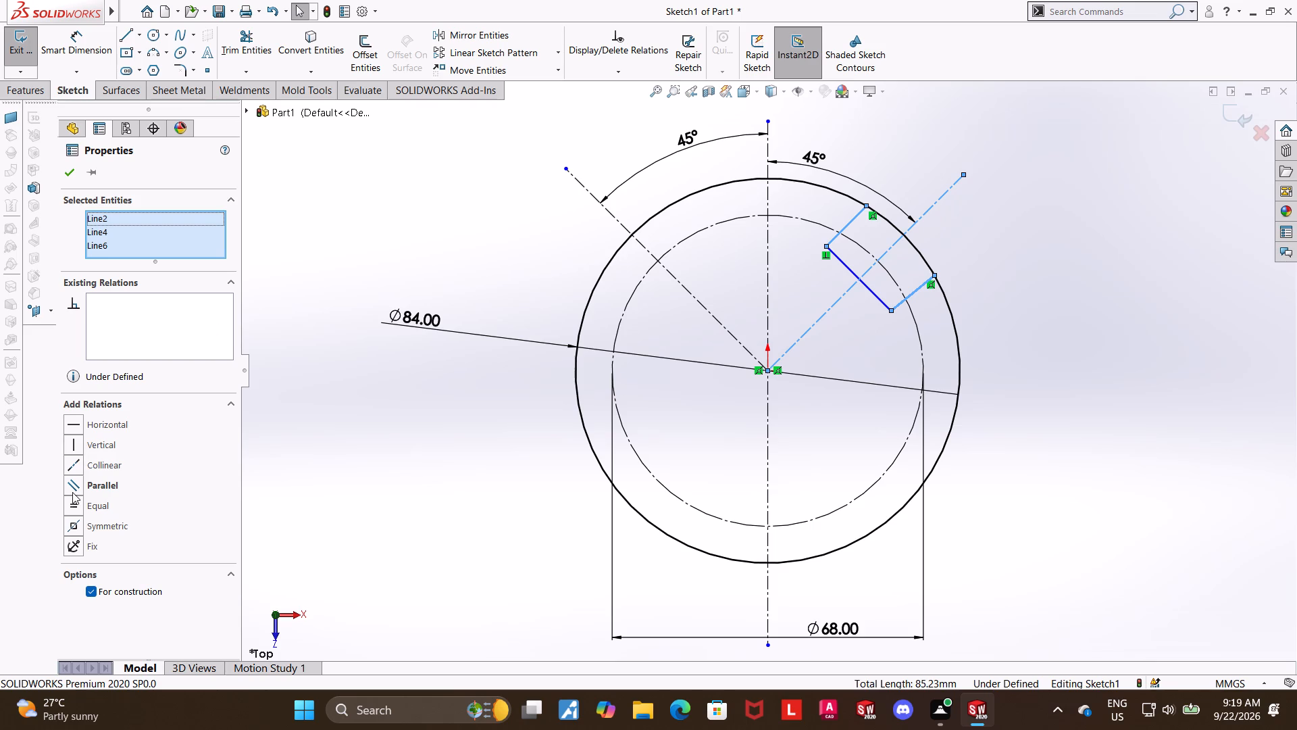
{"action": "left_click", "coordinate": [72, 492]}
{"action": "left_click", "coordinate": [66, 177]}
{"action": "key", "text": "Escape"}
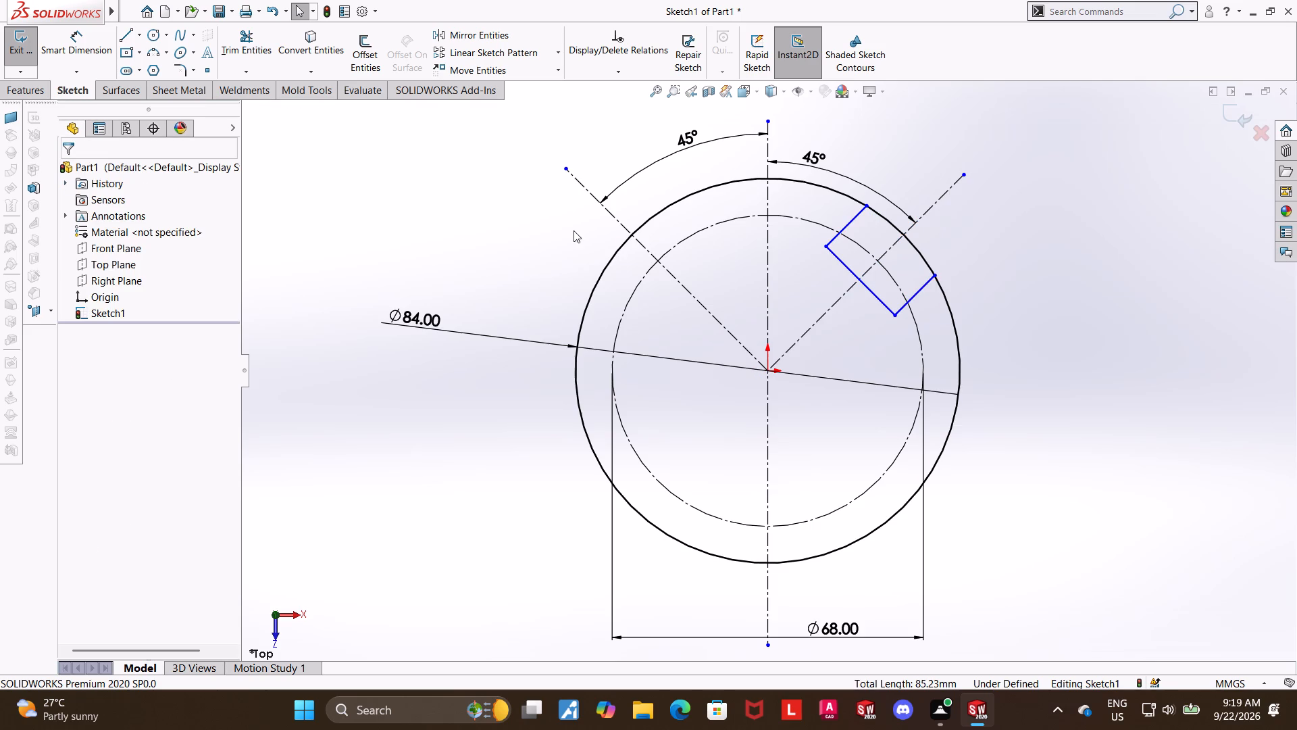
{"action": "key", "text": "Escape"}
Sketch a matching open notch across the upper-left centerline, ending on the outer circle, with a first side about 14 mm and inner edge about 15.5 mm.
{"action": "left_click", "coordinate": [124, 30]}
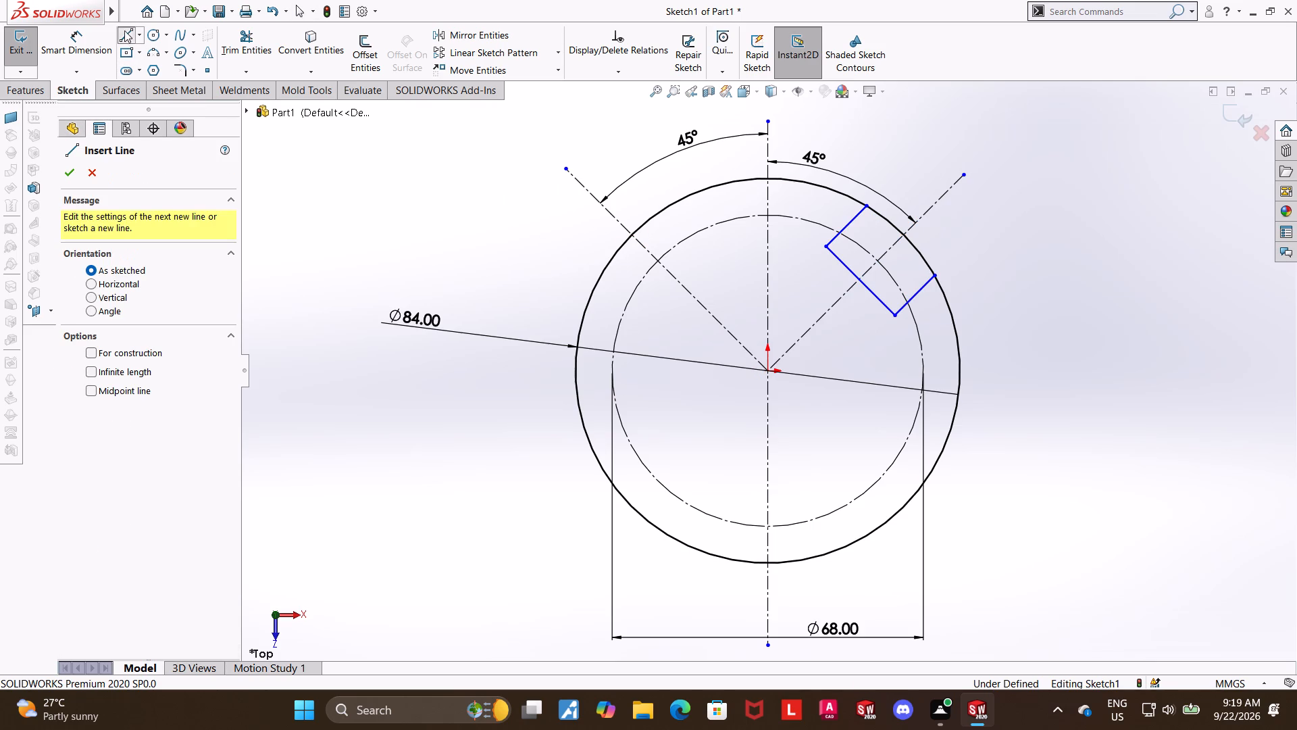
{"action": "left_click", "coordinate": [609, 263]}
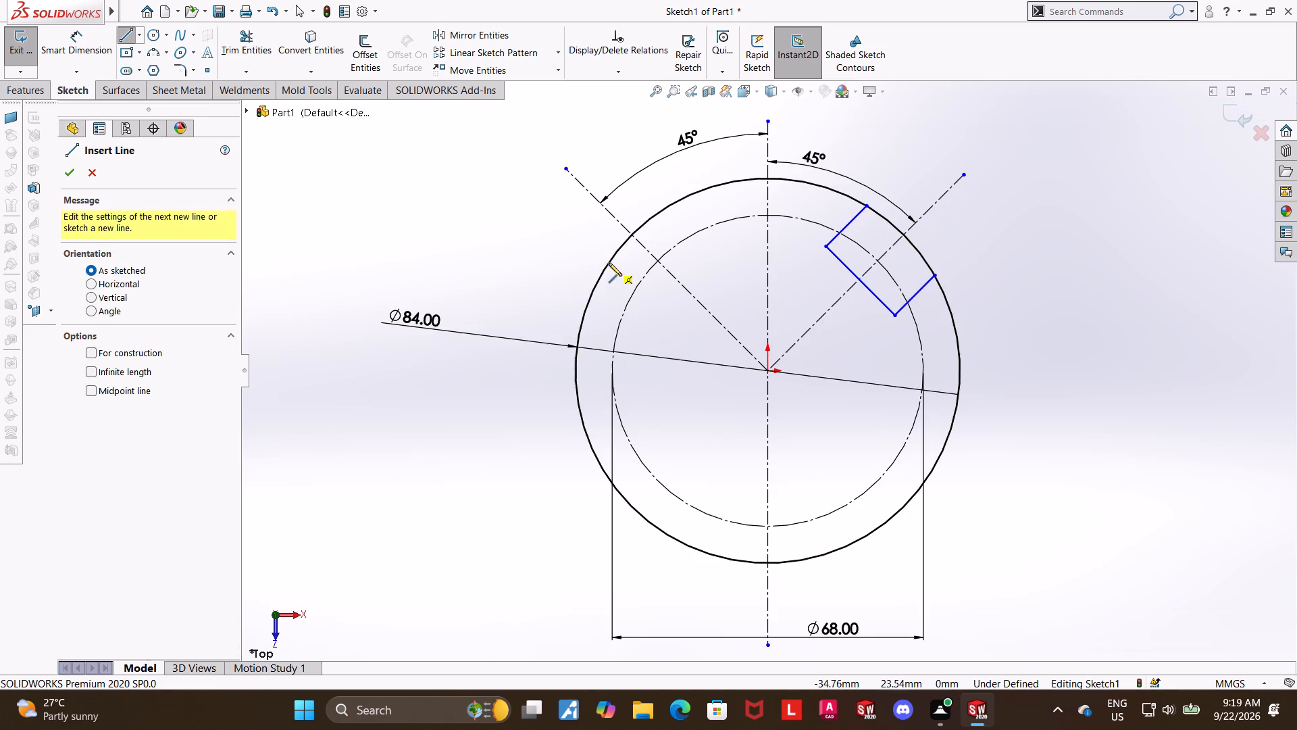
{"action": "left_click", "coordinate": [659, 305]}
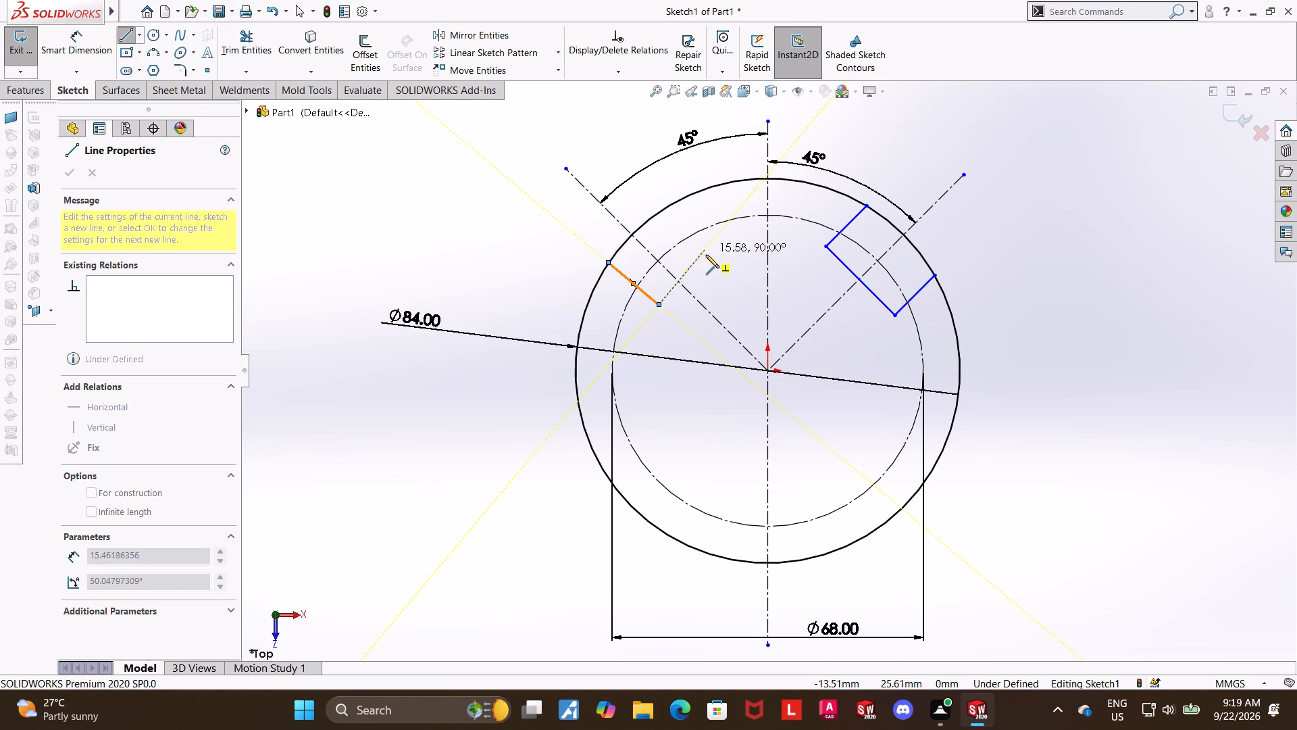
{"action": "left_click", "coordinate": [707, 255]}
{"action": "left_click", "coordinate": [665, 206]}
{"action": "key", "text": "Escape"}
{"action": "key", "text": "Escape"}
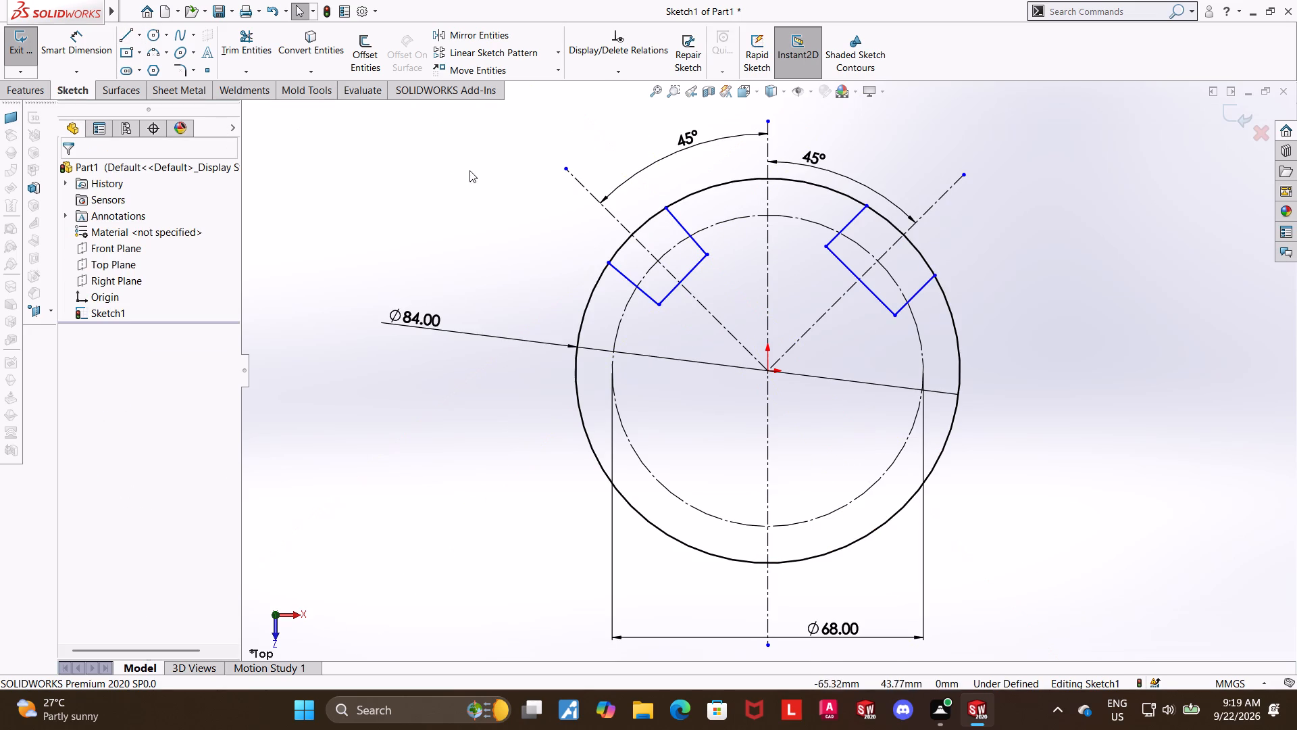
Make both sides of the upper-left notch parallel to the upper-left centerline.
{"action": "left_click", "coordinate": [623, 274], "text": "ctrl"}
{"action": "left_click", "coordinate": [648, 252], "text": "ctrl"}
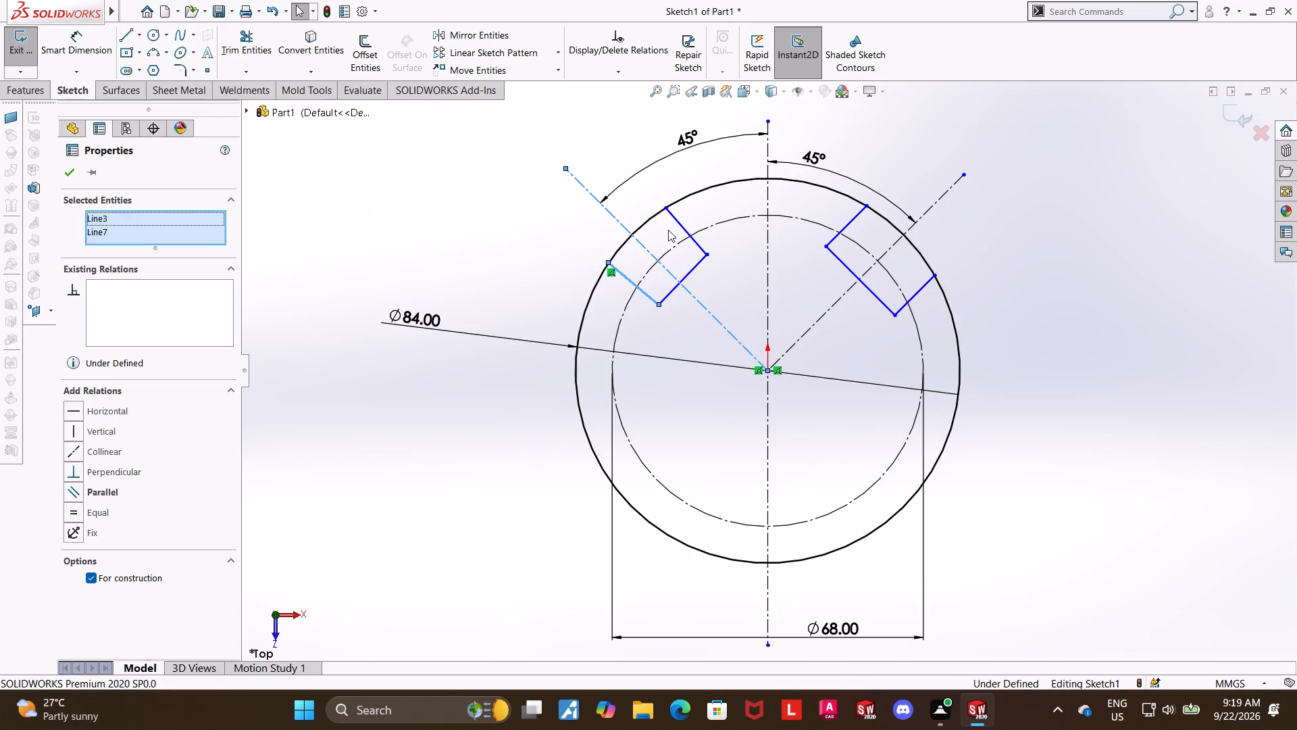
{"action": "left_click", "coordinate": [679, 220], "text": "ctrl"}
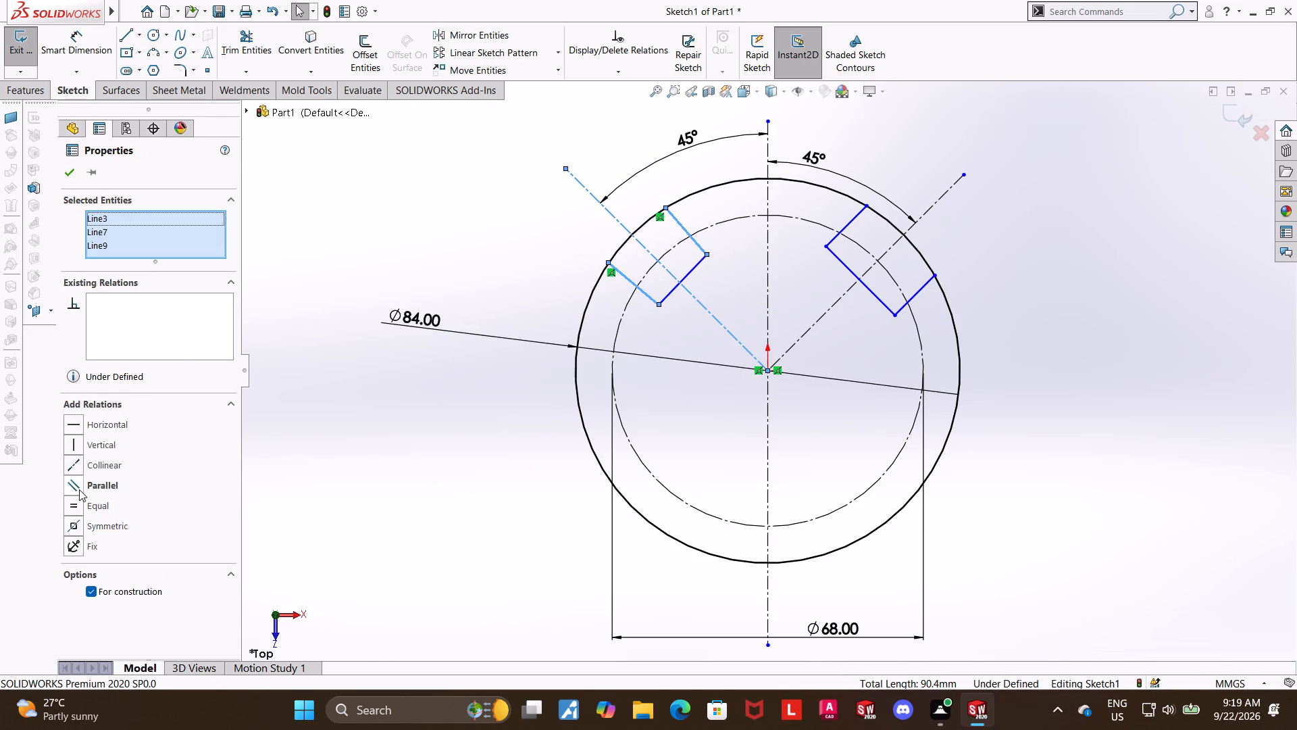
{"action": "left_click", "coordinate": [79, 489]}
{"action": "left_click", "coordinate": [74, 175]}
{"action": "key", "text": "Escape"}
{"action": "key", "text": "Escape"}
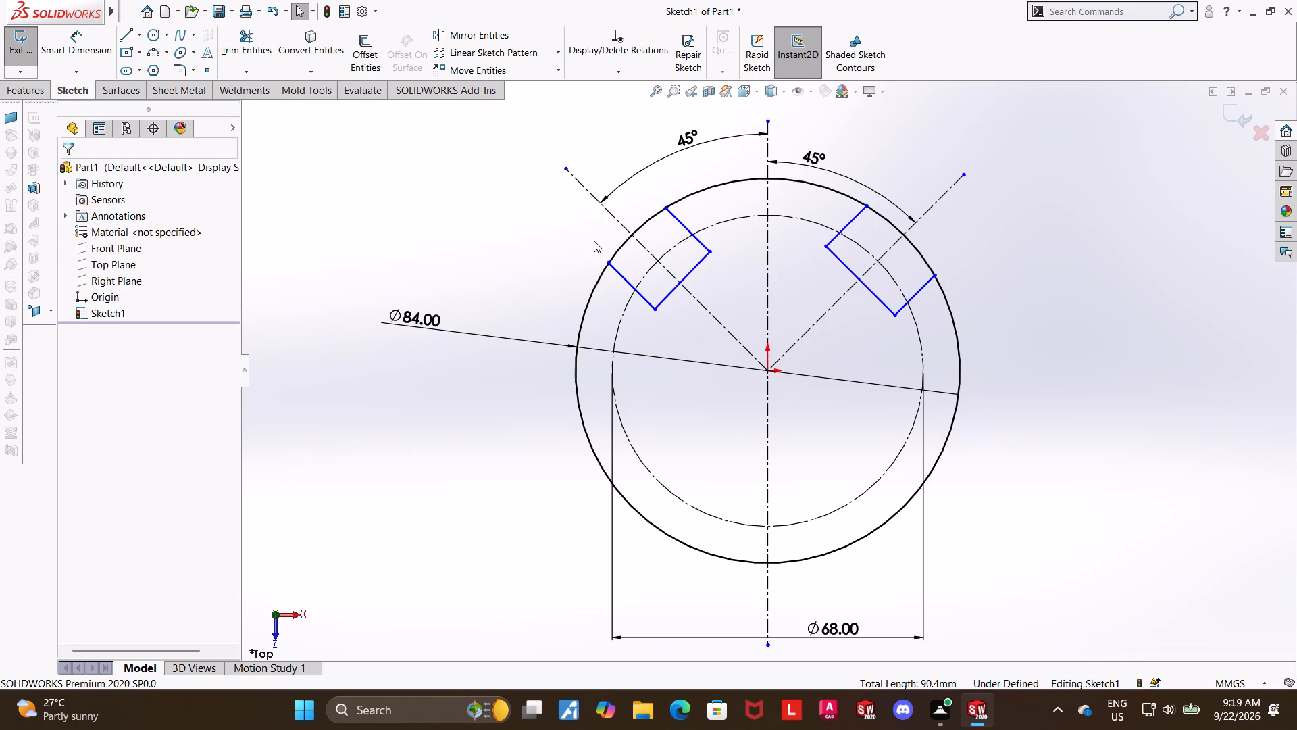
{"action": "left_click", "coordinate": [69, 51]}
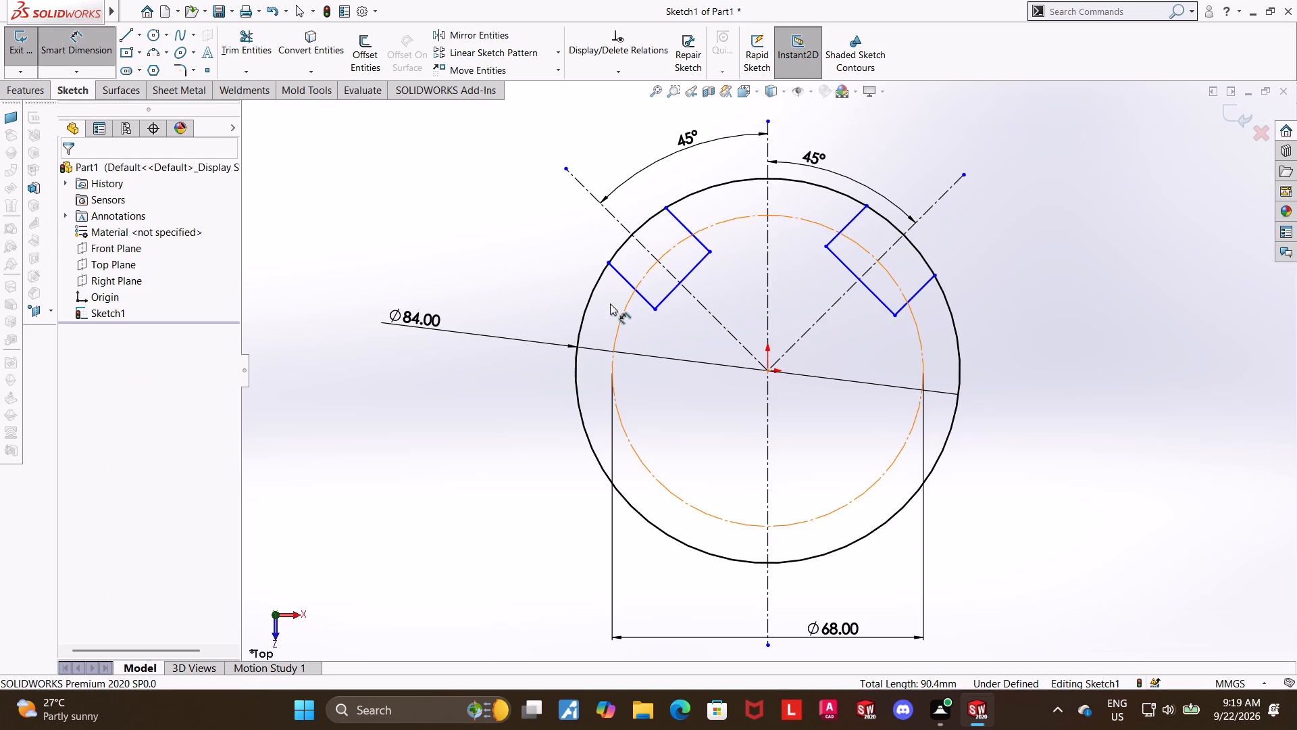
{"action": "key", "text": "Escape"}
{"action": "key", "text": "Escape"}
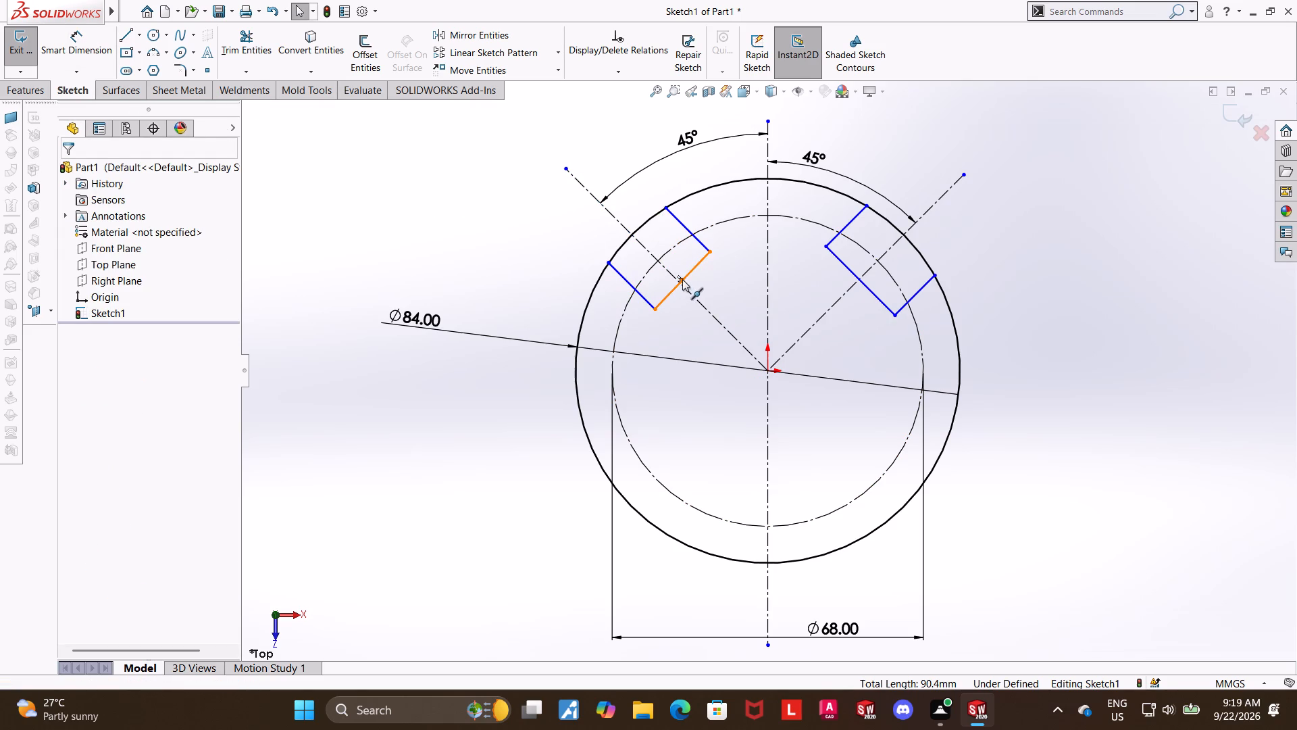
Add an Intersection relation placing the midpoint of the upper-left notch's inner edge on the upper-left centerline.
{"action": "left_click", "coordinate": [682, 278]}
{"action": "left_click", "coordinate": [702, 306], "text": "ctrl"}
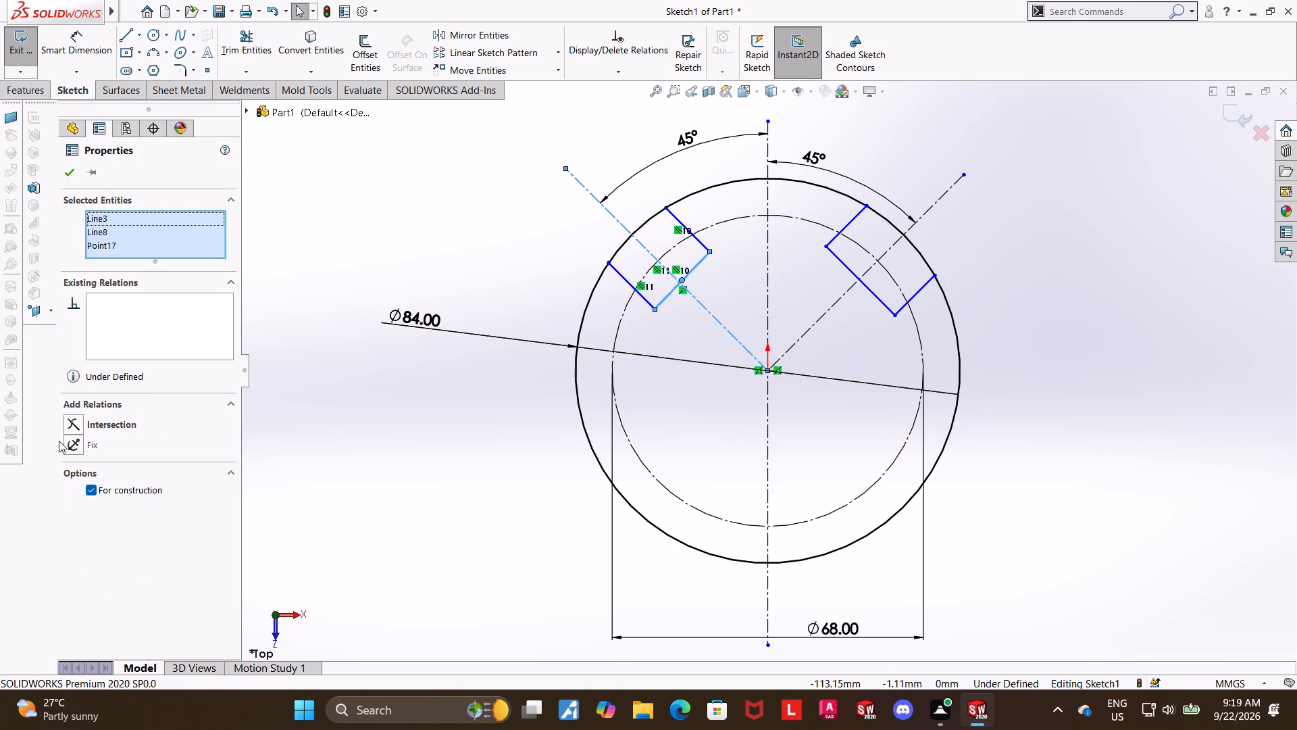
{"action": "left_click", "coordinate": [72, 423]}
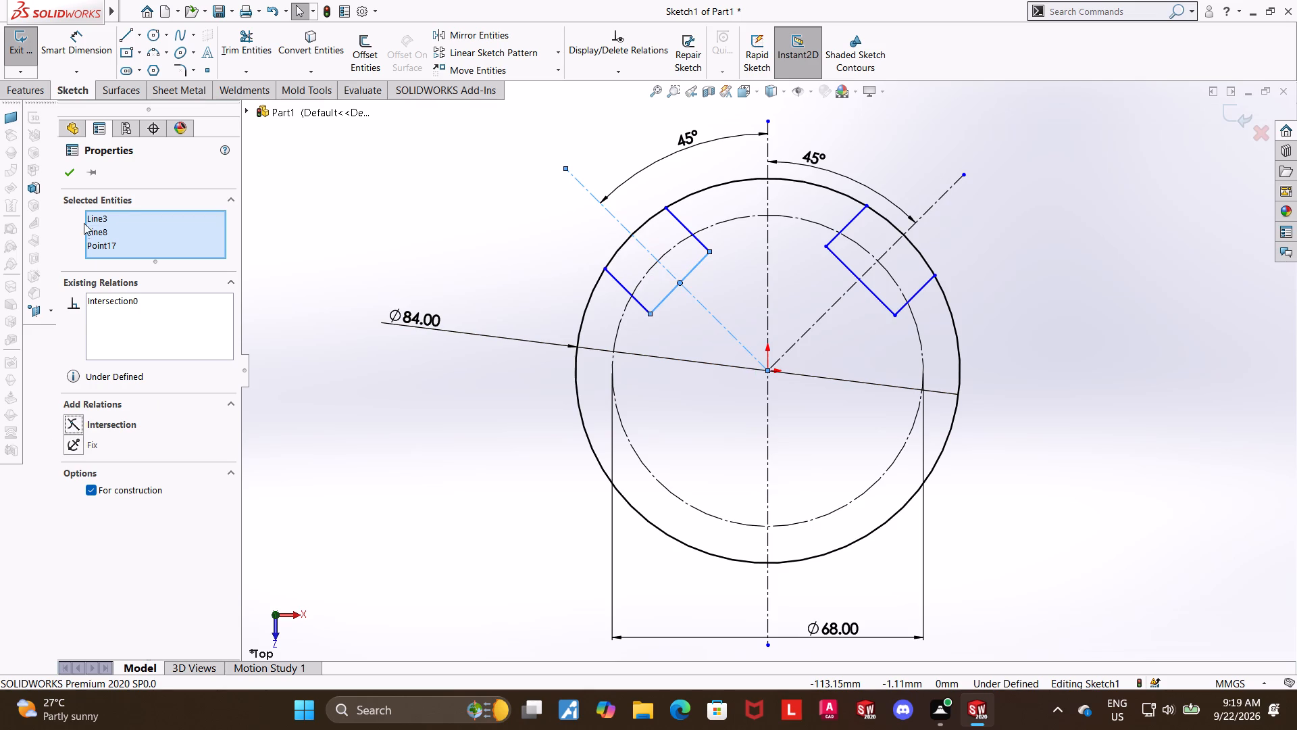
{"action": "left_click", "coordinate": [69, 178]}
{"action": "key", "text": "Escape"}
{"action": "key", "text": "Escape"}
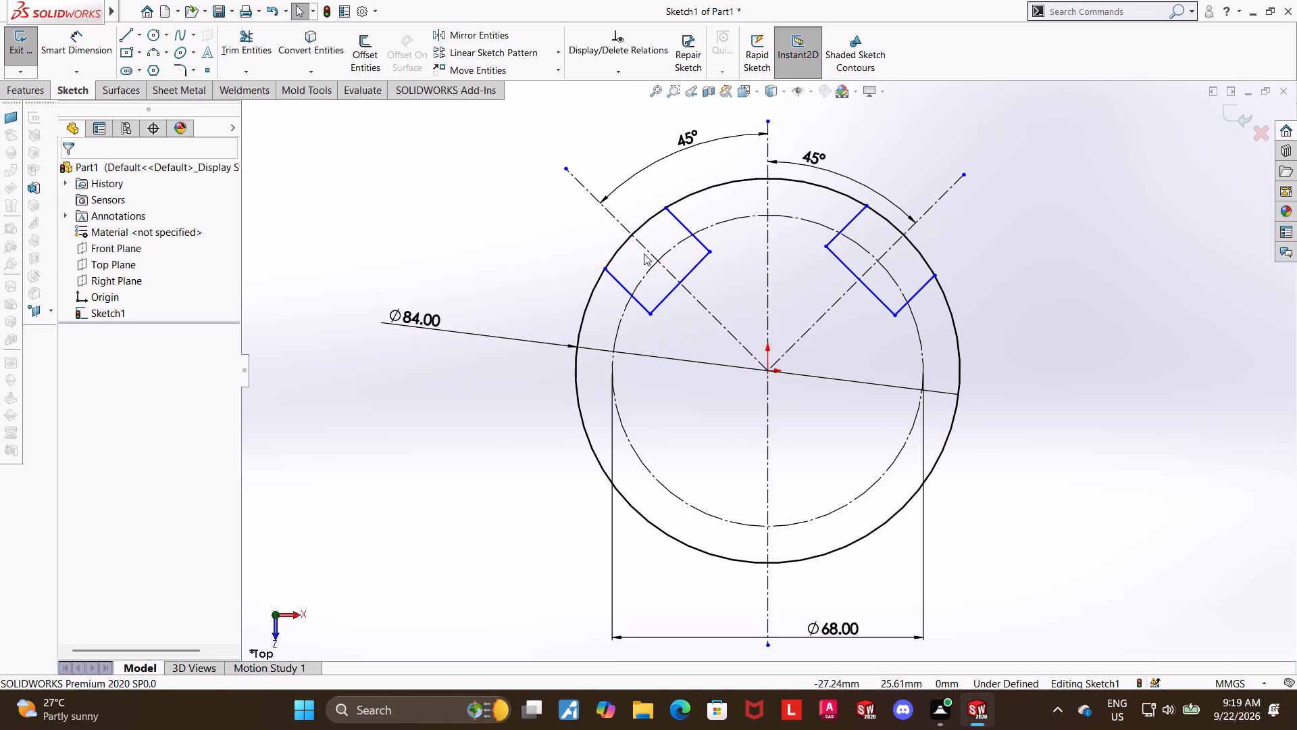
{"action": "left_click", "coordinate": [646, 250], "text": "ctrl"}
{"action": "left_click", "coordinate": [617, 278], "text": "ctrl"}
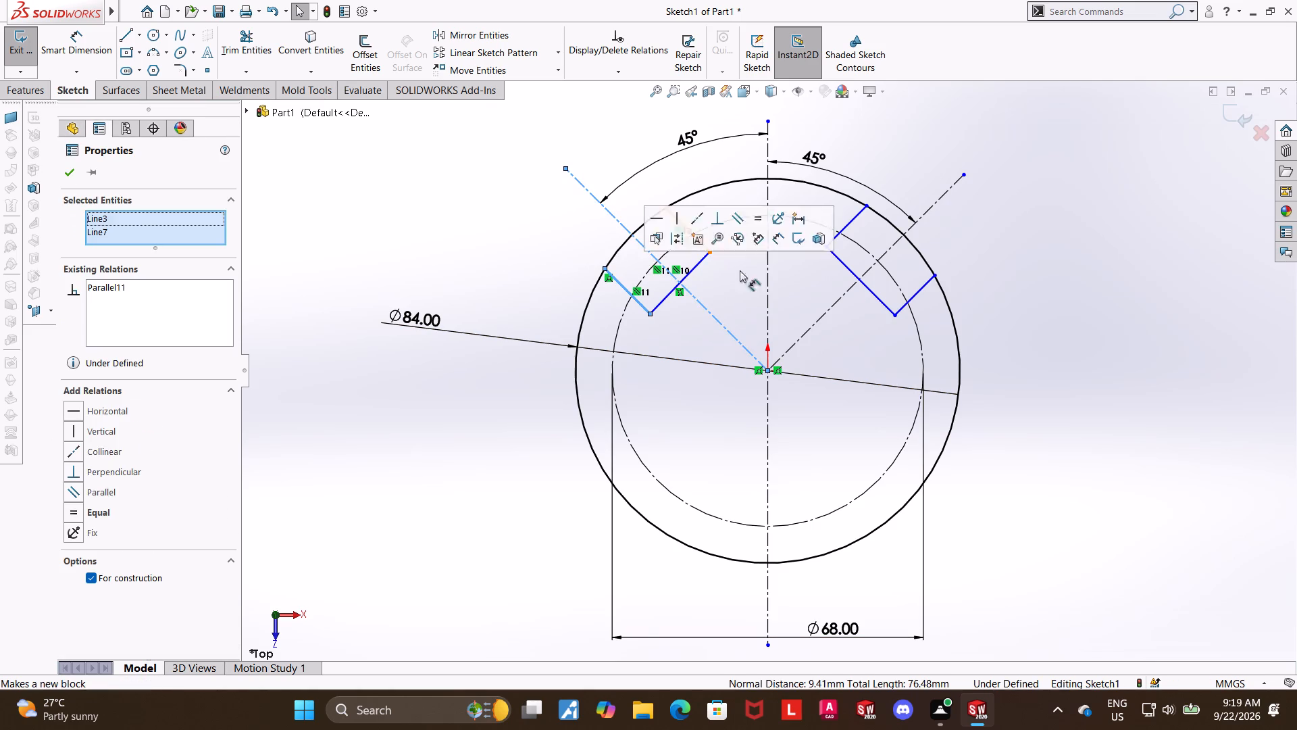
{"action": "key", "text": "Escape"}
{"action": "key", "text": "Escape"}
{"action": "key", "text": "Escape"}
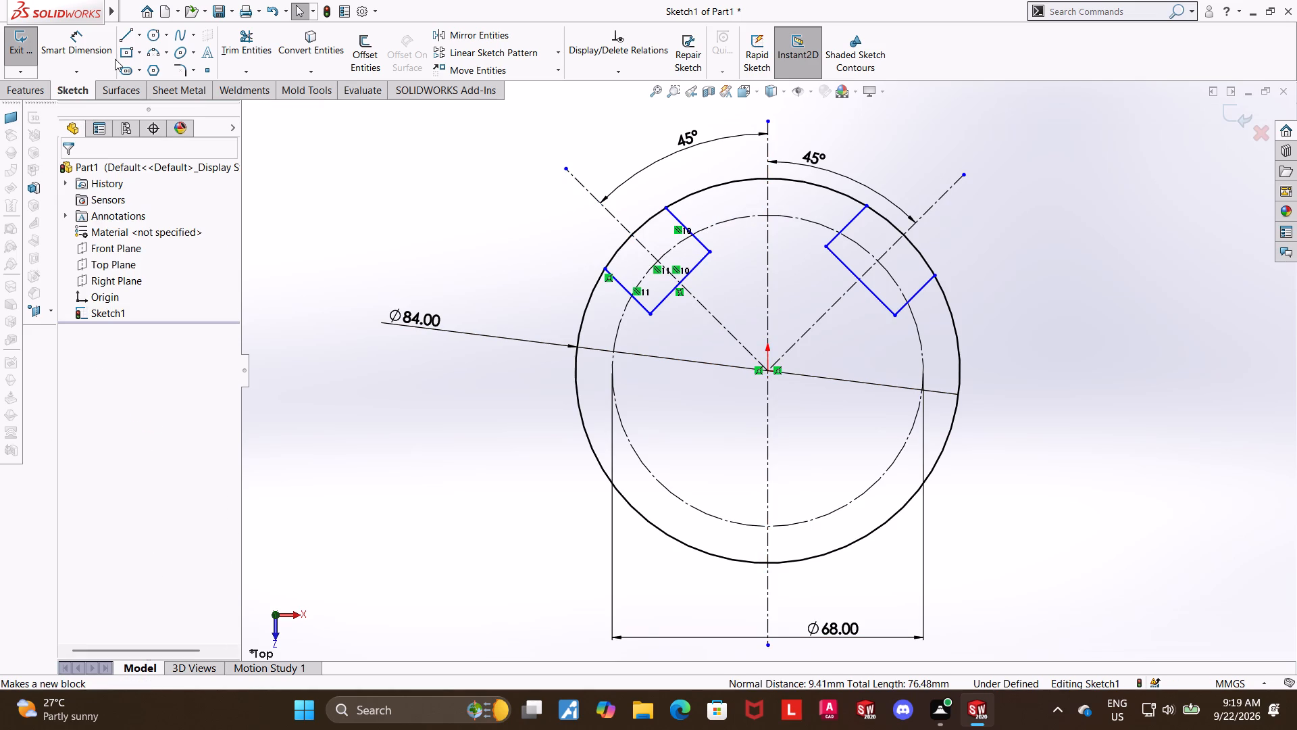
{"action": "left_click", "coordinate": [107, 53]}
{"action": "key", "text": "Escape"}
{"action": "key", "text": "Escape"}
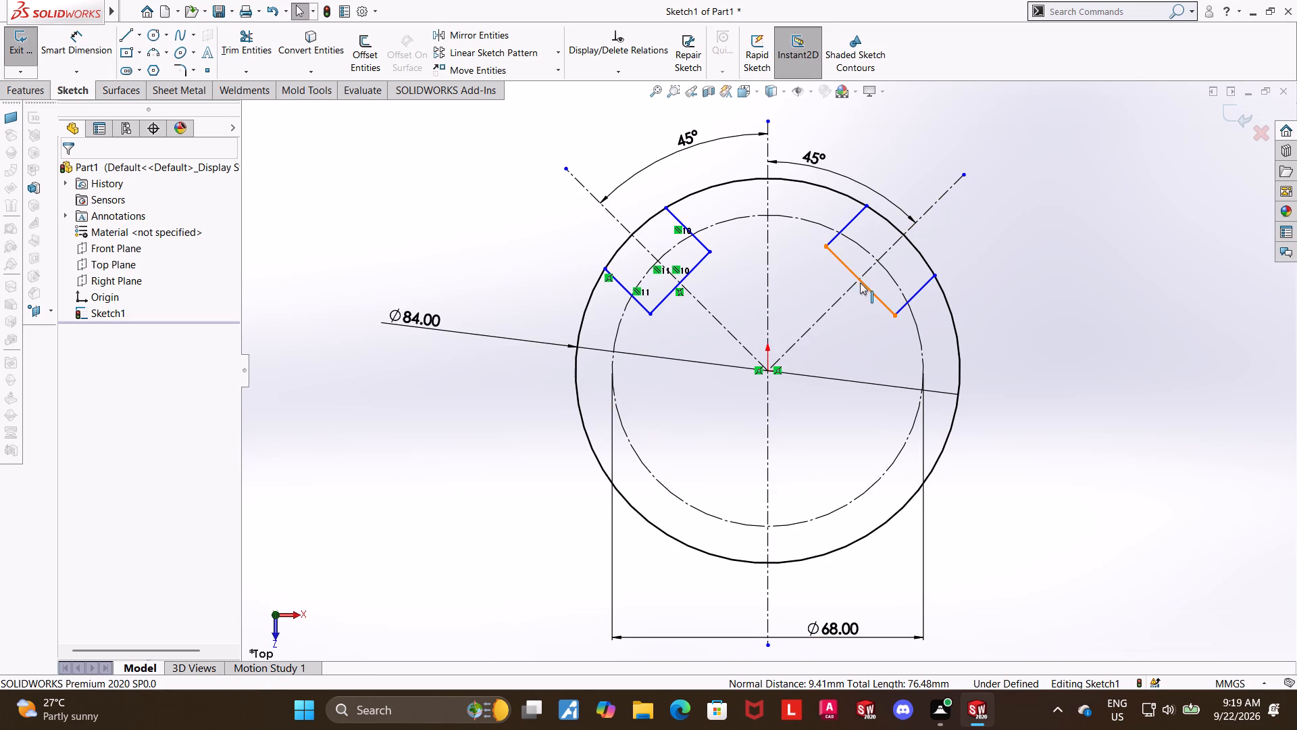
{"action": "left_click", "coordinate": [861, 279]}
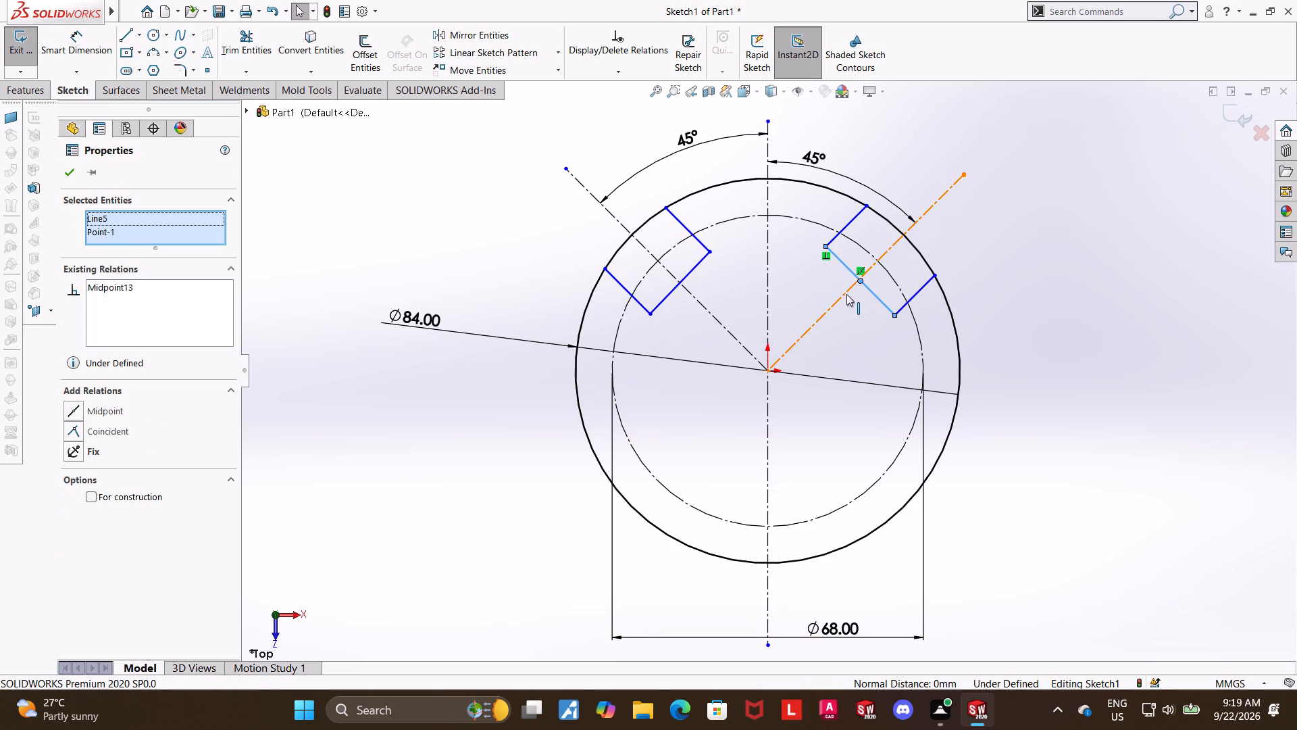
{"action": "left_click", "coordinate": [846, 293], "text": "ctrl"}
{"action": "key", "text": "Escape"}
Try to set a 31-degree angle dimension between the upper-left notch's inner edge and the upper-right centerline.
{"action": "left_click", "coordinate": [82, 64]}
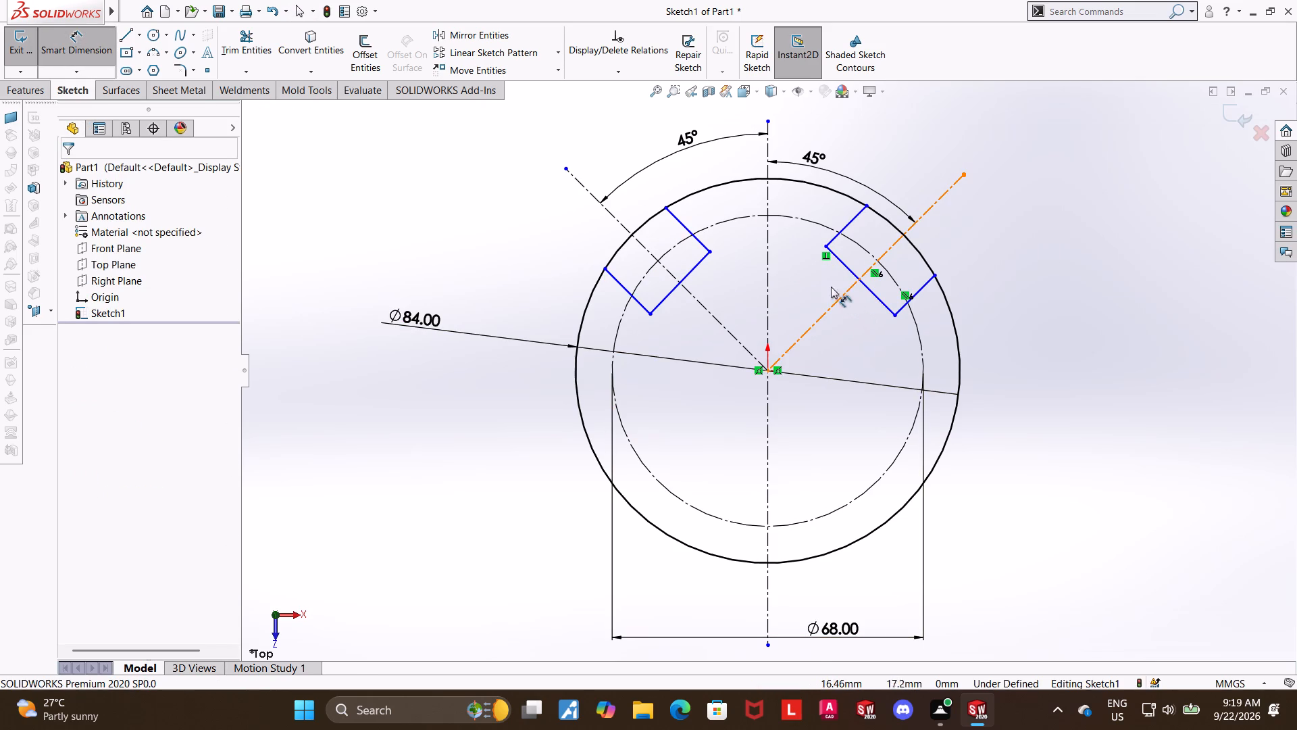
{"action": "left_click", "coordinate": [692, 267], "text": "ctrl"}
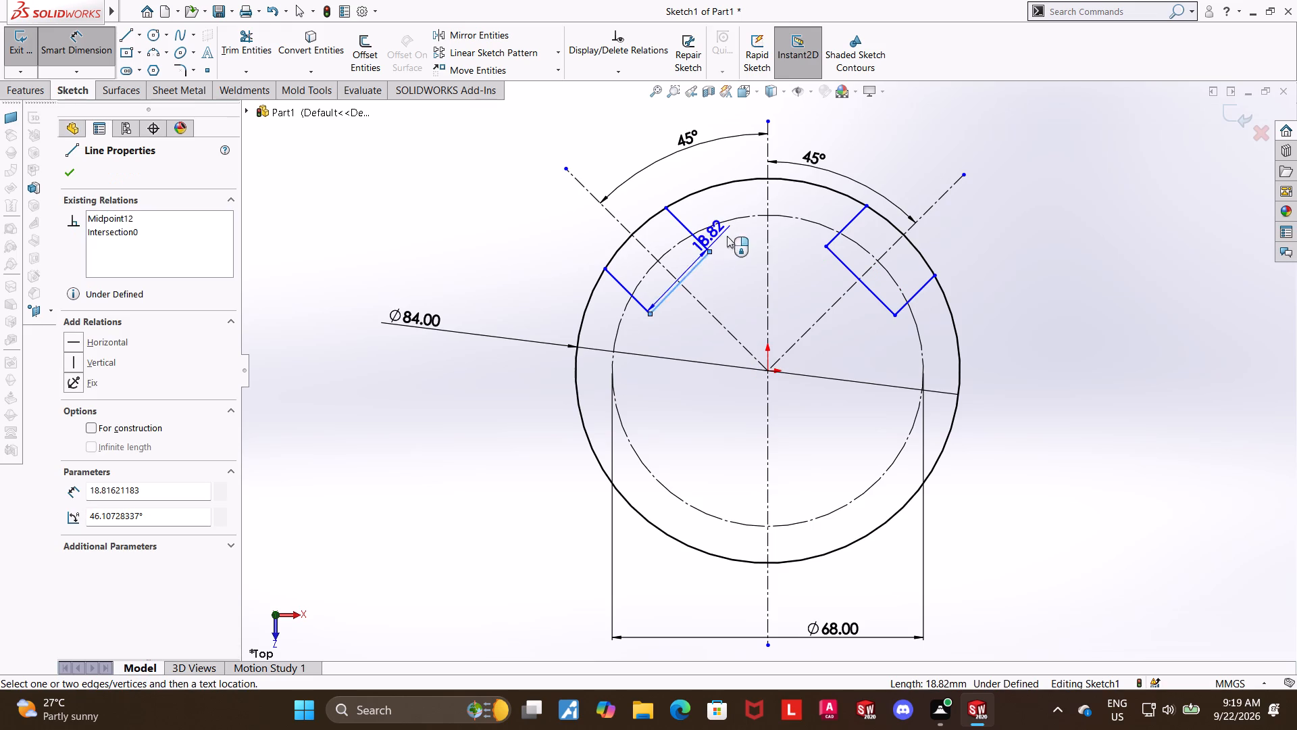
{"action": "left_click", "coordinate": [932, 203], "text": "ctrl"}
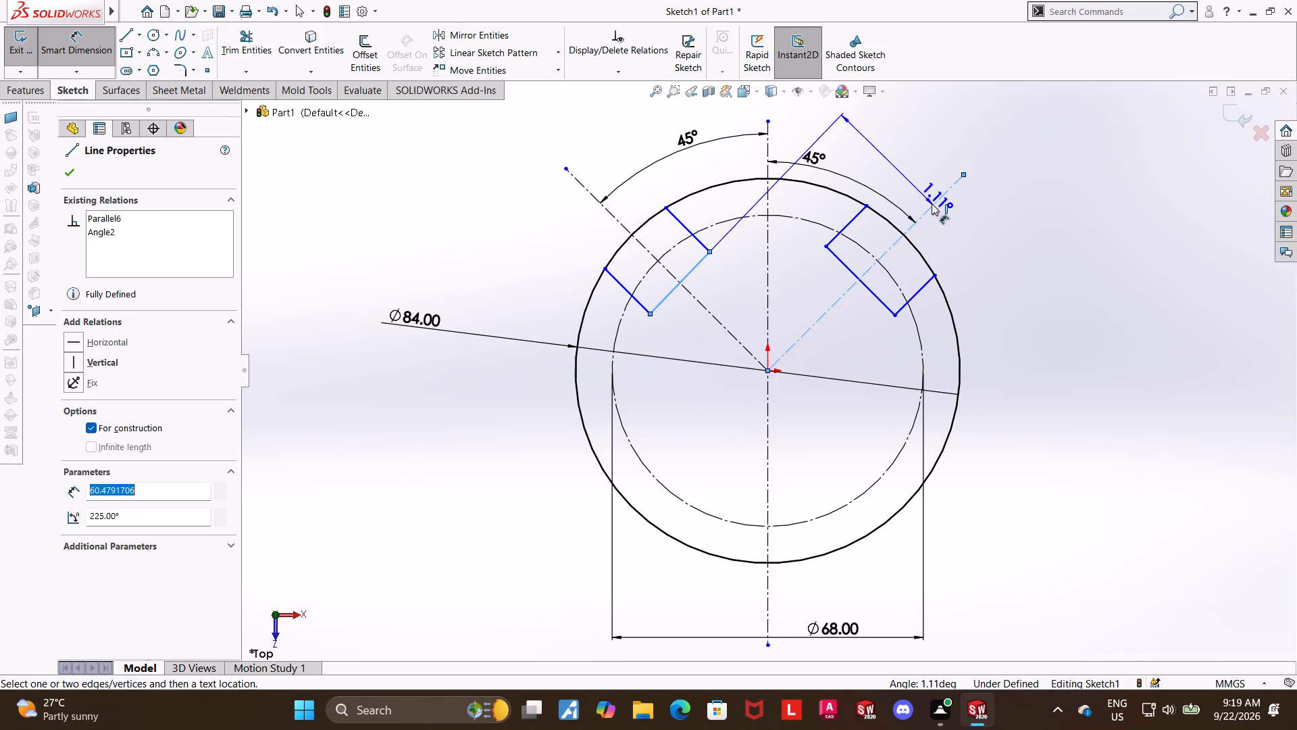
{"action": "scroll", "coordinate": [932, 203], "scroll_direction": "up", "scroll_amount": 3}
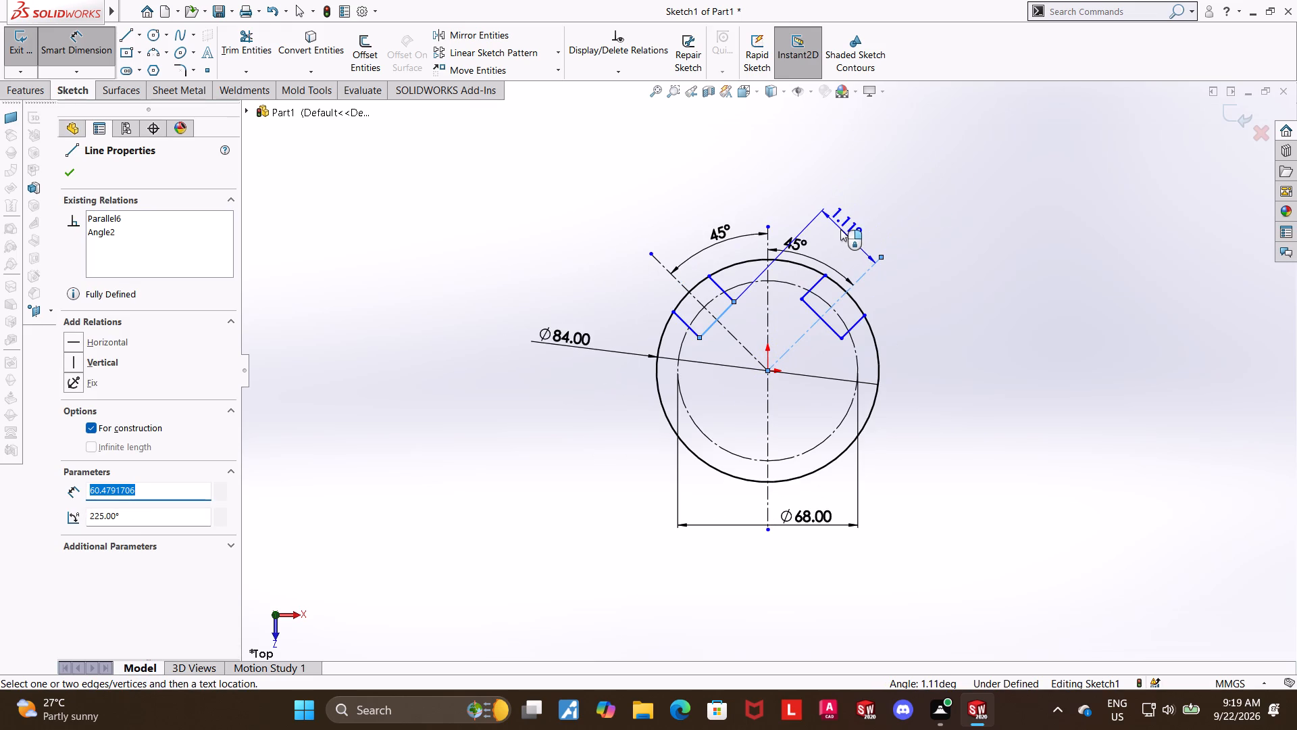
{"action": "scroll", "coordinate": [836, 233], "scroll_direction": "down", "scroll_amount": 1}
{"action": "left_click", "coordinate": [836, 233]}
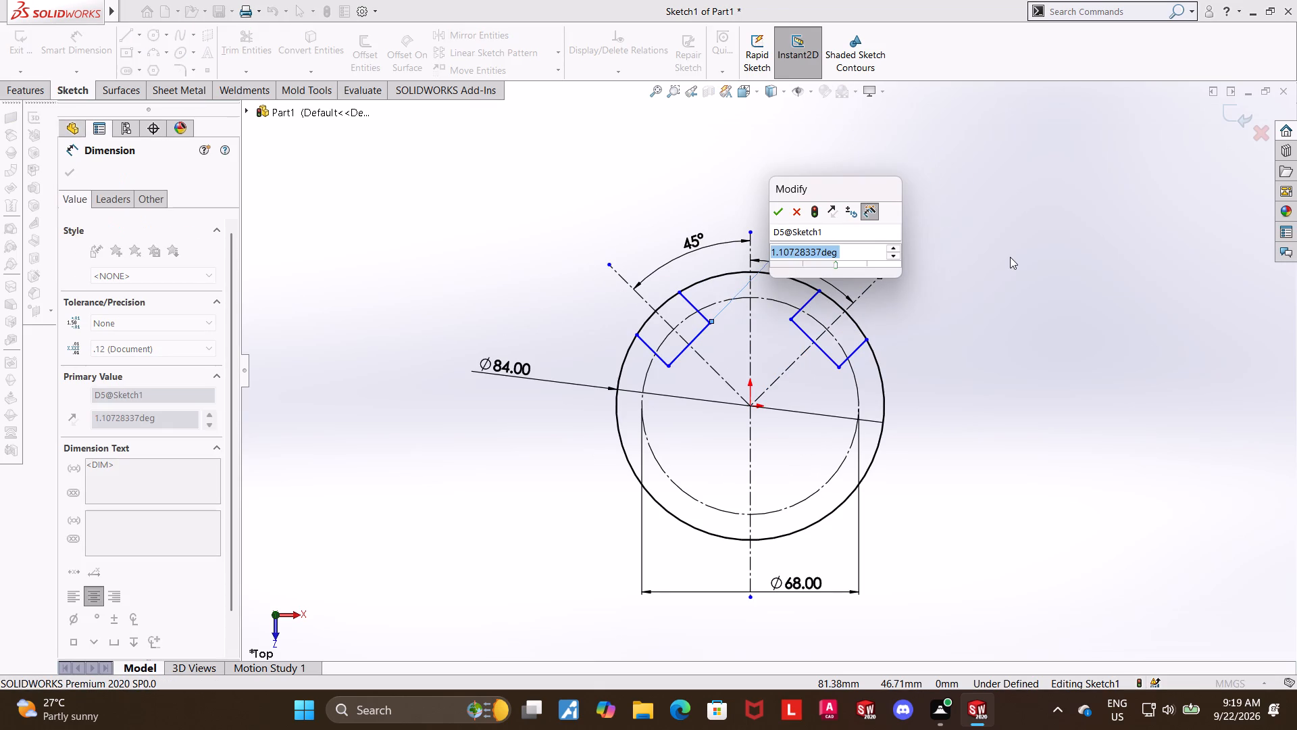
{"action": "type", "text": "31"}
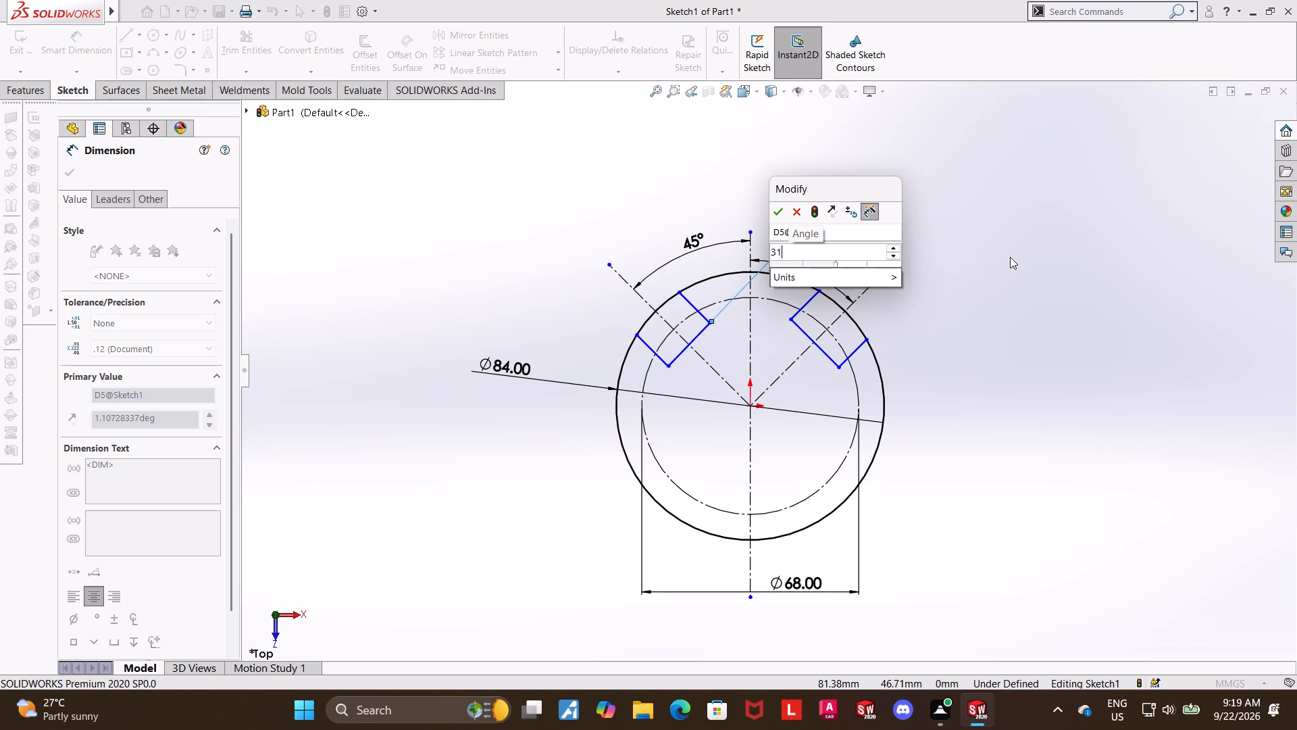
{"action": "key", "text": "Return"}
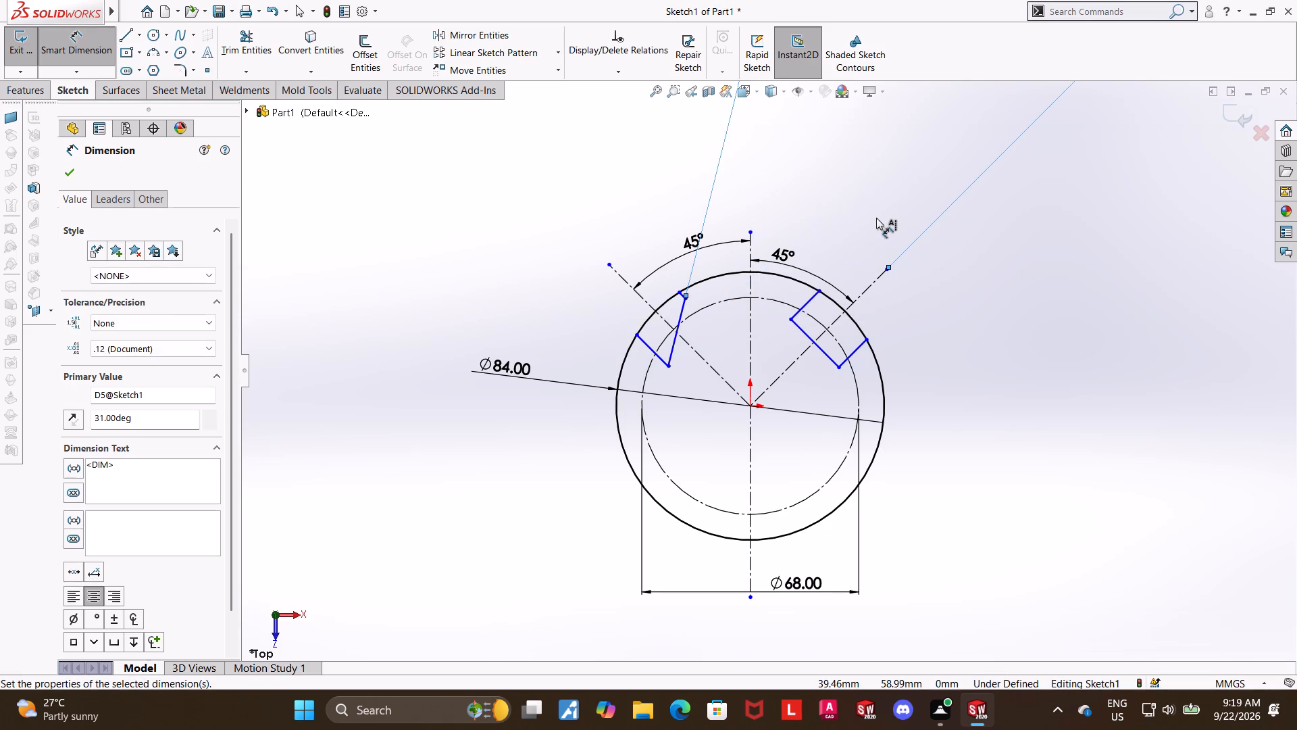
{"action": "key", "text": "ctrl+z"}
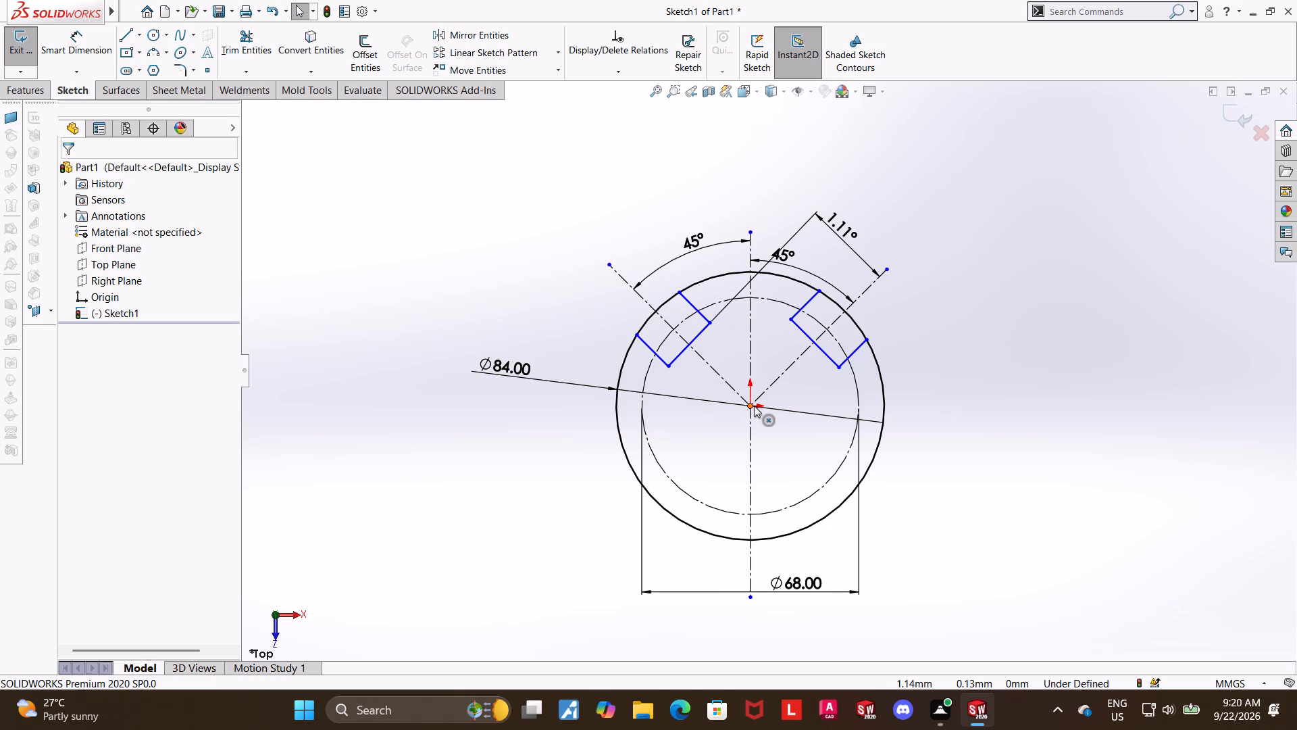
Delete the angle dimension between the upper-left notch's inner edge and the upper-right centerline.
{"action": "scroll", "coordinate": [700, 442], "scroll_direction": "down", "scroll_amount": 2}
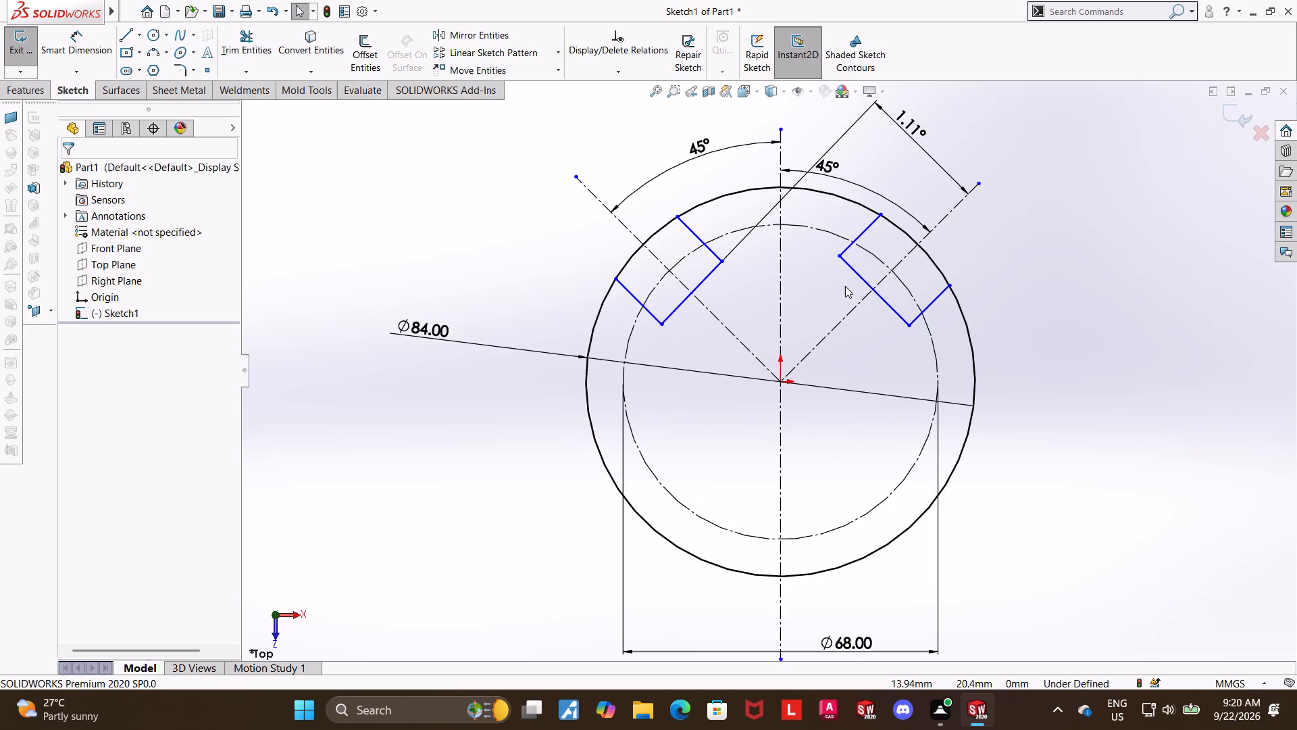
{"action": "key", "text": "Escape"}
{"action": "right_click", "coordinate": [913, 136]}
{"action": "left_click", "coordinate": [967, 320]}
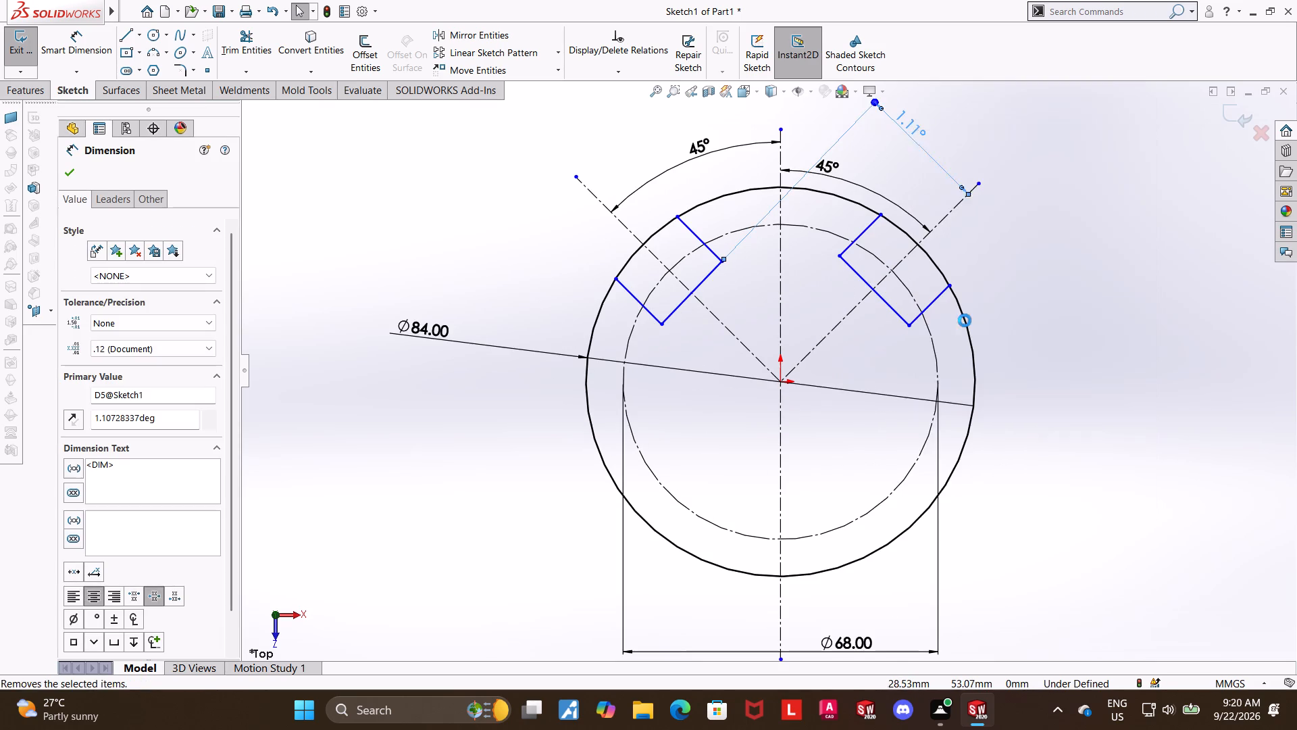
Delete the three lines of the upper-left notch.
{"action": "left_click", "coordinate": [703, 239]}
{"action": "left_click", "coordinate": [677, 310], "text": "ctrl"}
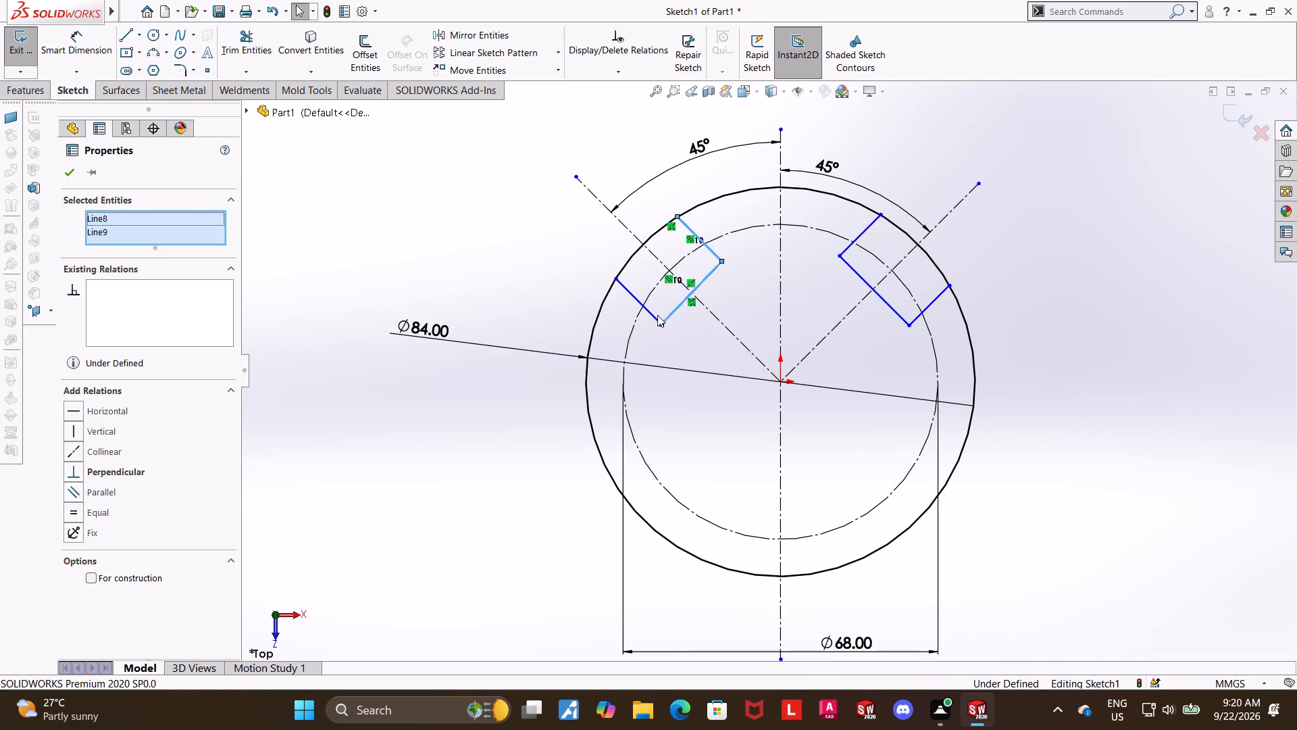
{"action": "left_click", "coordinate": [655, 316], "text": "ctrl"}
{"action": "right_click", "coordinate": [654, 316]}
{"action": "left_click", "coordinate": [678, 533]}
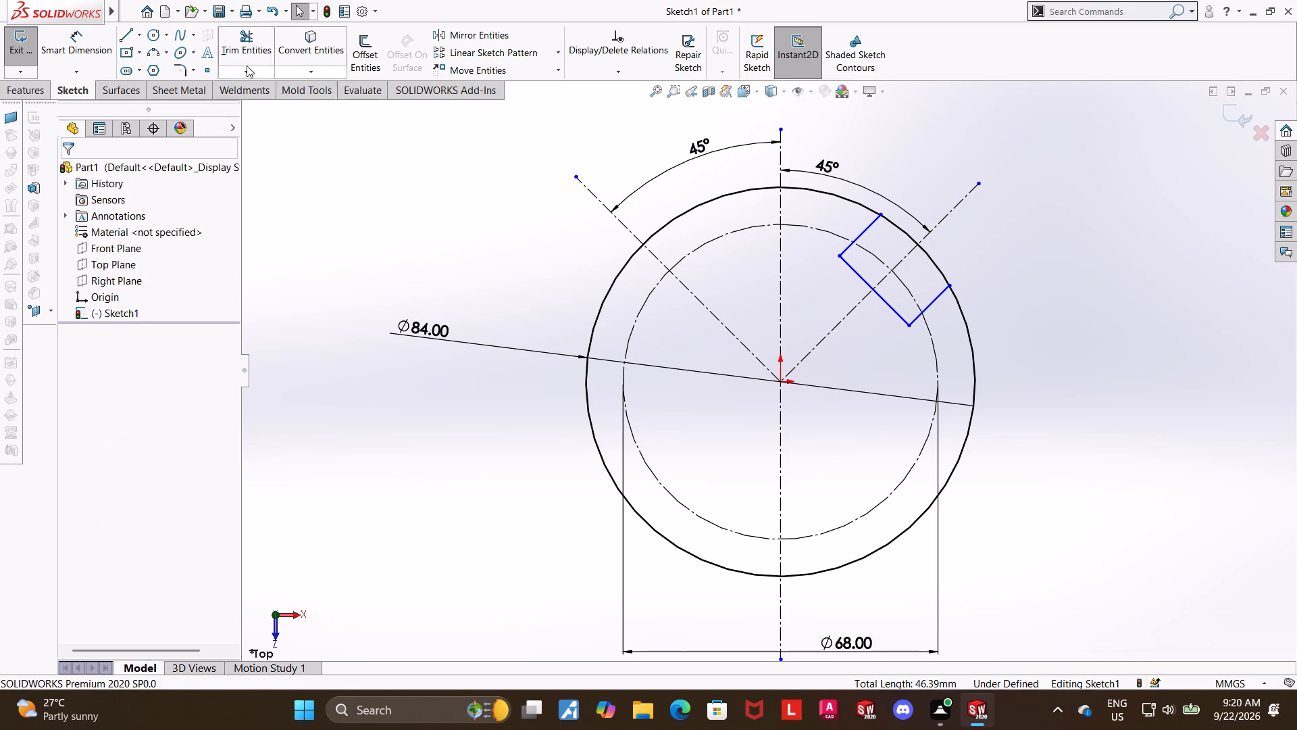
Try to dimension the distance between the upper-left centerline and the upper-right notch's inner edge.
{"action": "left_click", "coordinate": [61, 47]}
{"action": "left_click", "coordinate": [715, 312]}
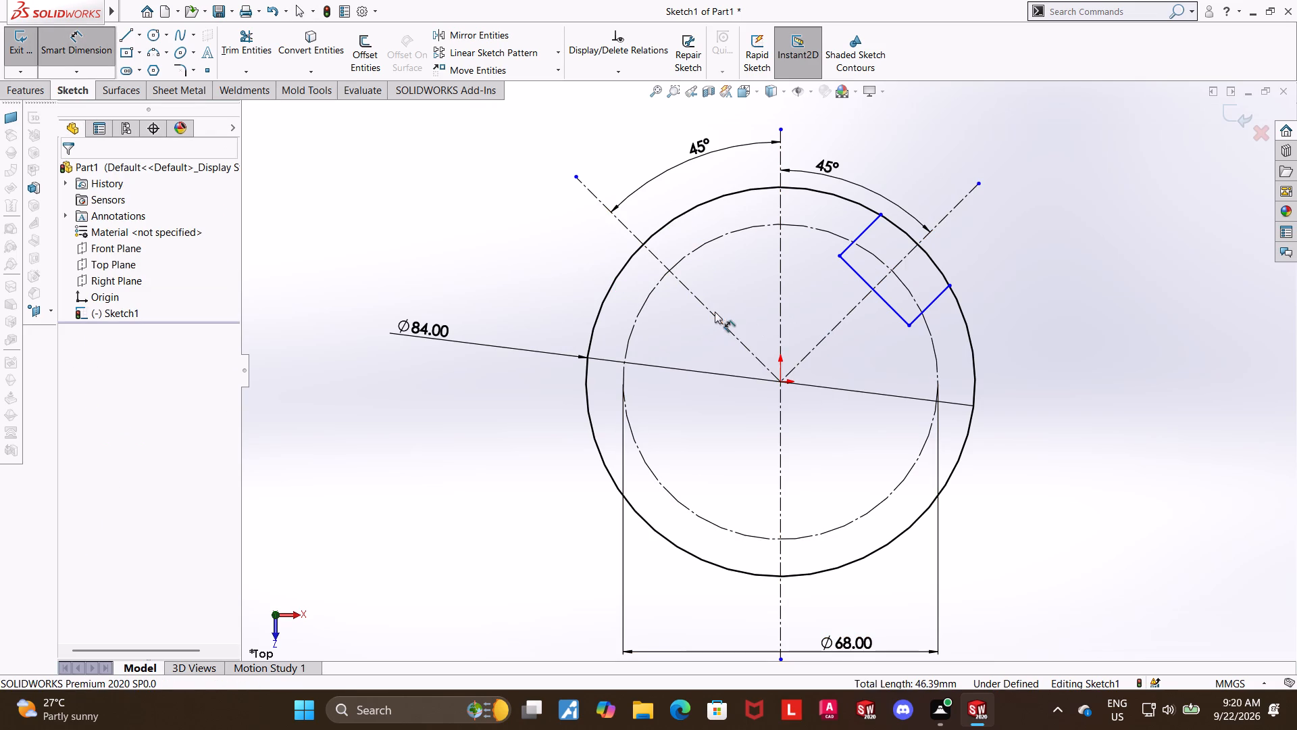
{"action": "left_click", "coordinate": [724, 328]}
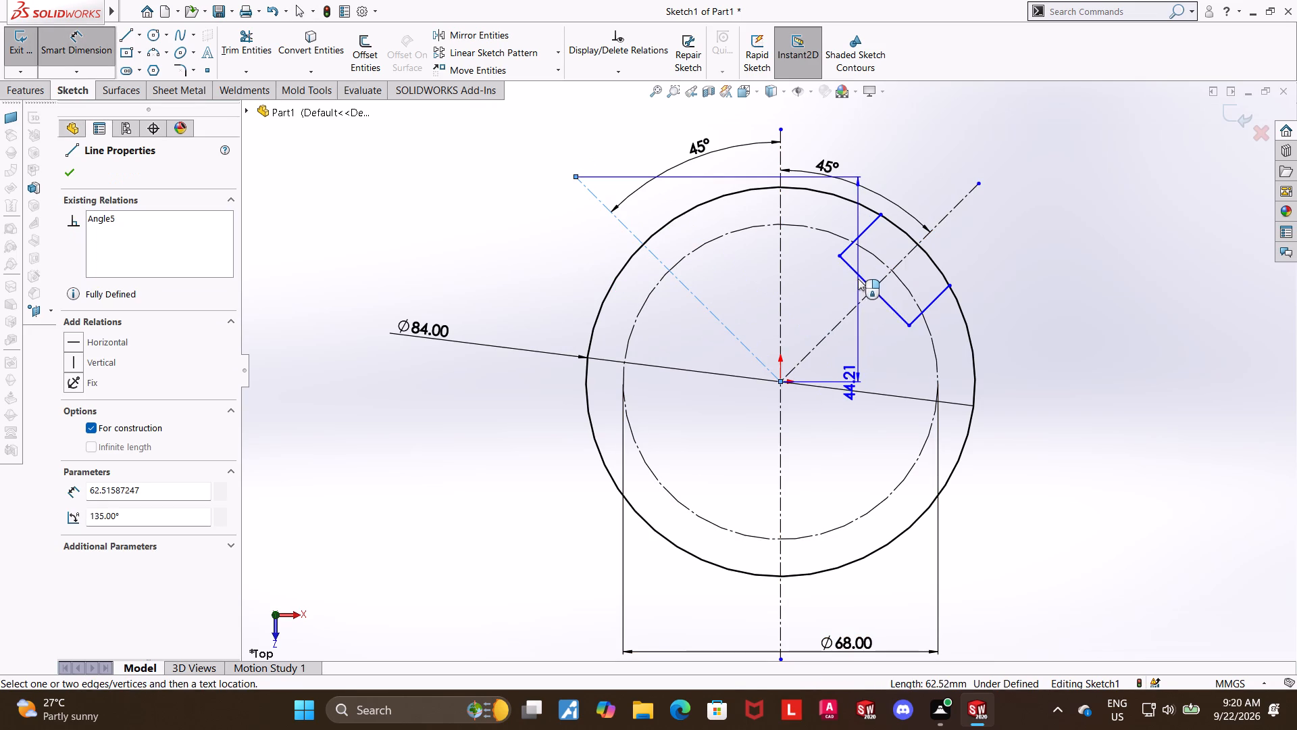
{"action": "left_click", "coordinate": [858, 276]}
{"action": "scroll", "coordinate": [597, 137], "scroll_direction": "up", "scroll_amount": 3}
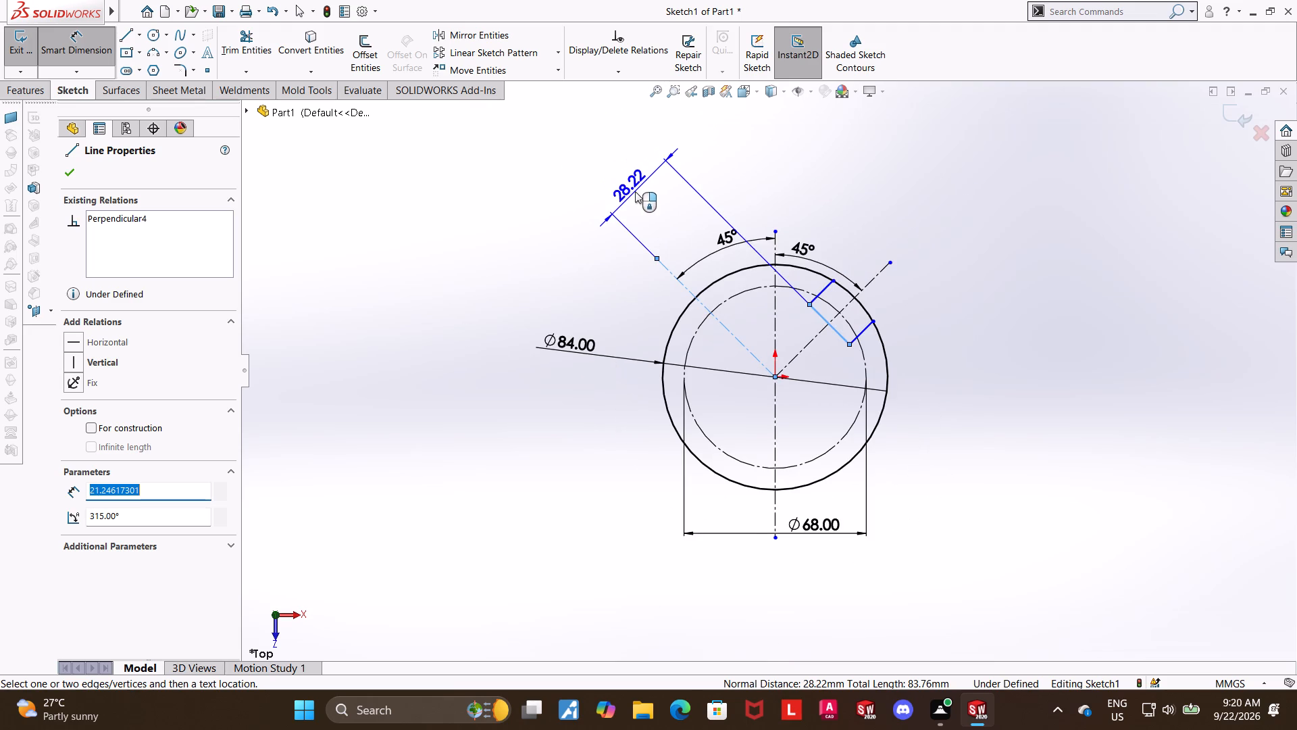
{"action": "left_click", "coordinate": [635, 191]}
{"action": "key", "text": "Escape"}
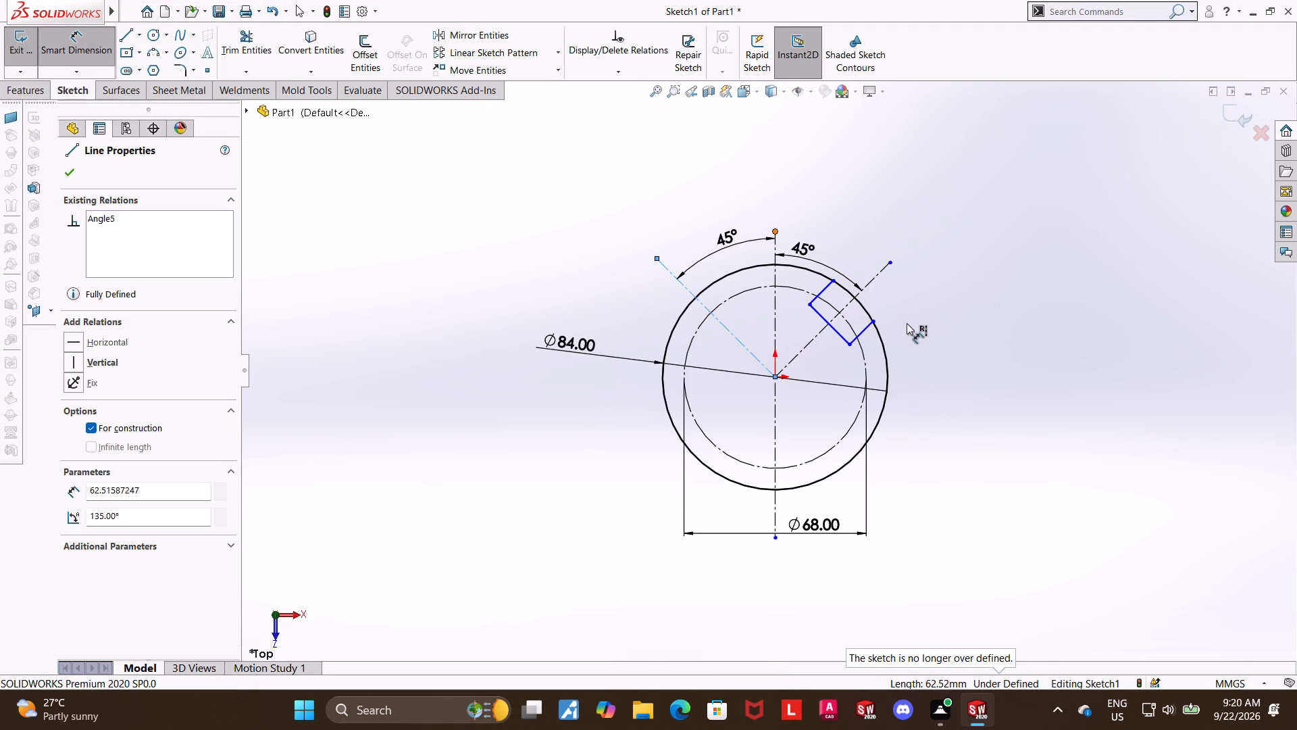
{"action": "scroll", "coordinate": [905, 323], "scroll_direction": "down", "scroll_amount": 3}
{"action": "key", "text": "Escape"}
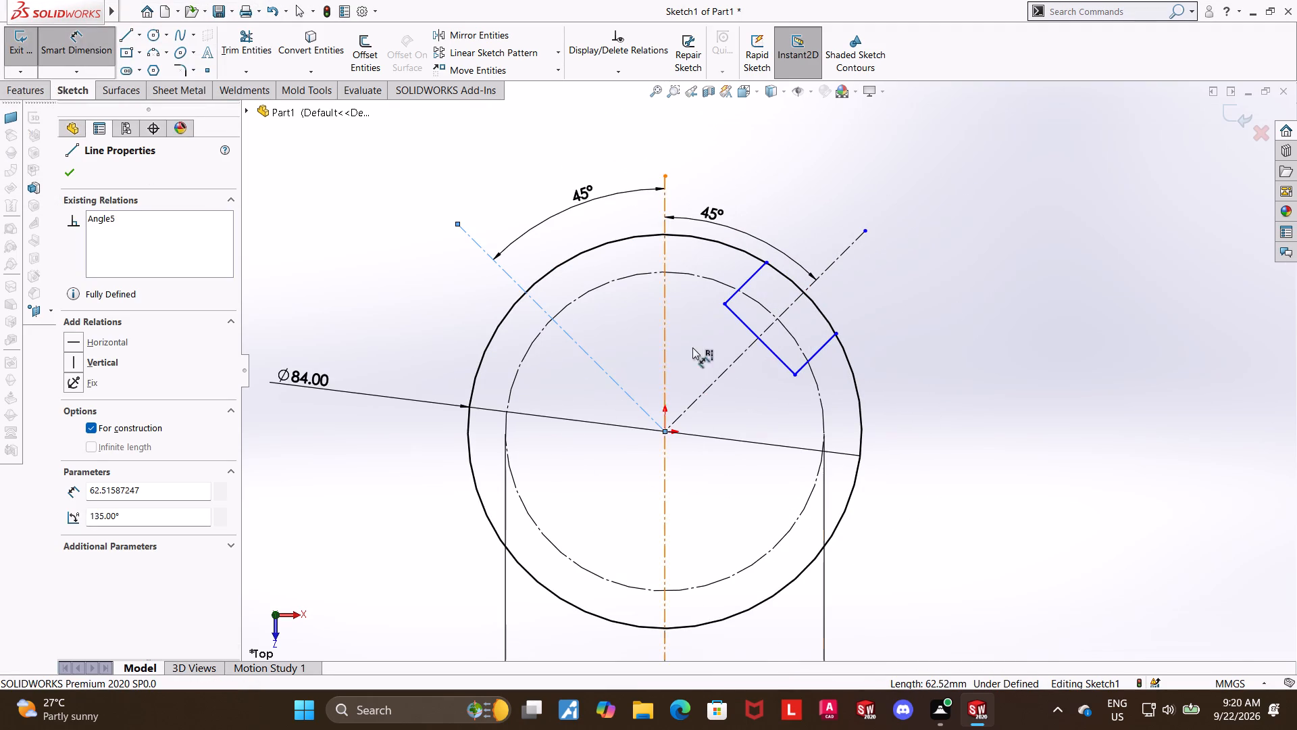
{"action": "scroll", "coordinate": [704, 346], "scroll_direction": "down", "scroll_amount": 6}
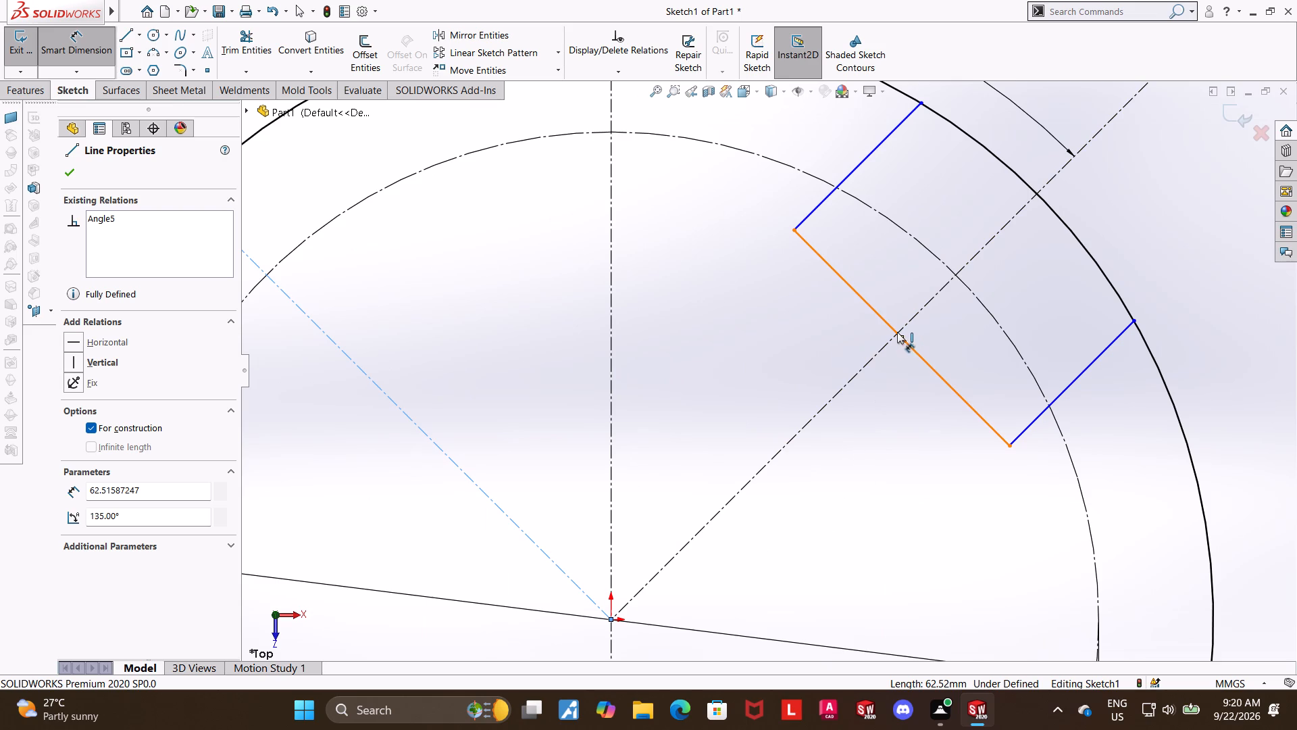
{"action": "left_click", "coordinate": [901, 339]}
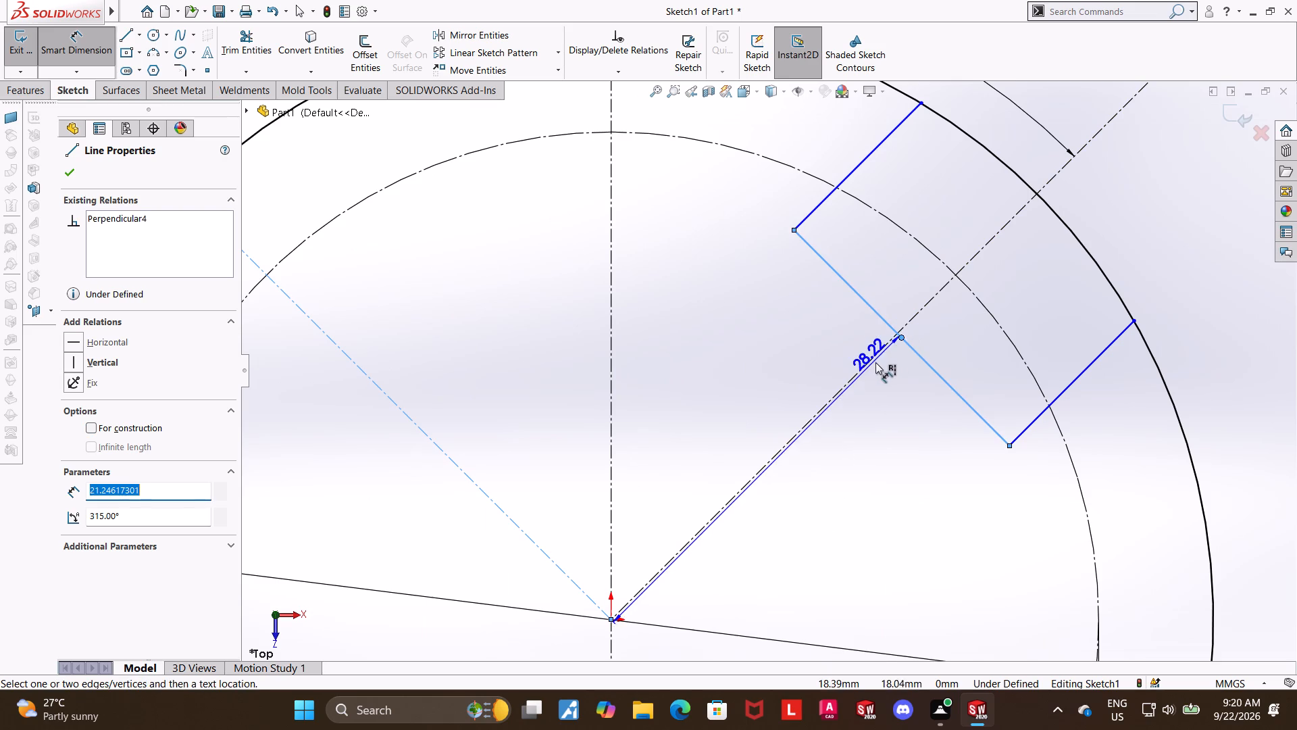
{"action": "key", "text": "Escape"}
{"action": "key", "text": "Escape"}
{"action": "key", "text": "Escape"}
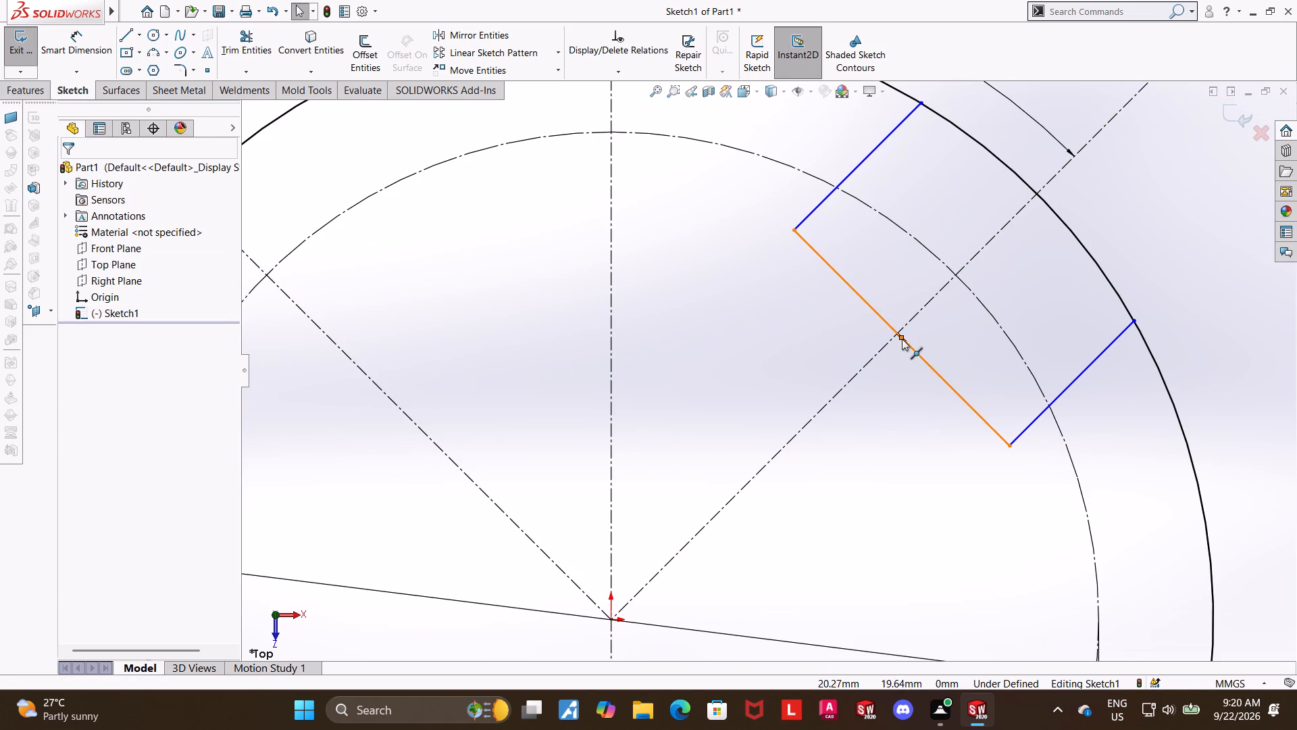
Make the midpoint of the upper-right notch's inner edge coincident with the upper-right centerline.
{"action": "left_click", "coordinate": [902, 339]}
{"action": "left_click", "coordinate": [884, 352], "text": "ctrl"}
{"action": "left_click", "coordinate": [880, 351], "text": "ctrl"}
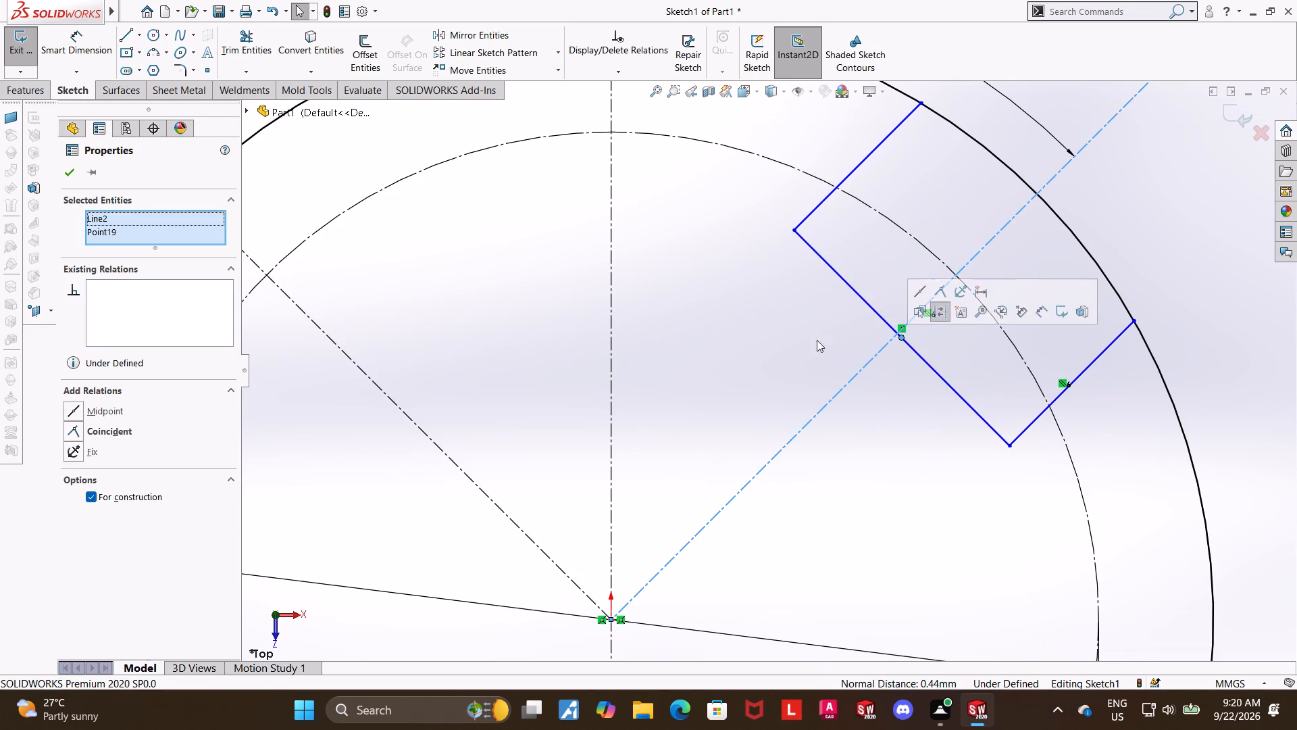
{"action": "left_click", "coordinate": [72, 431]}
{"action": "left_click", "coordinate": [66, 170]}
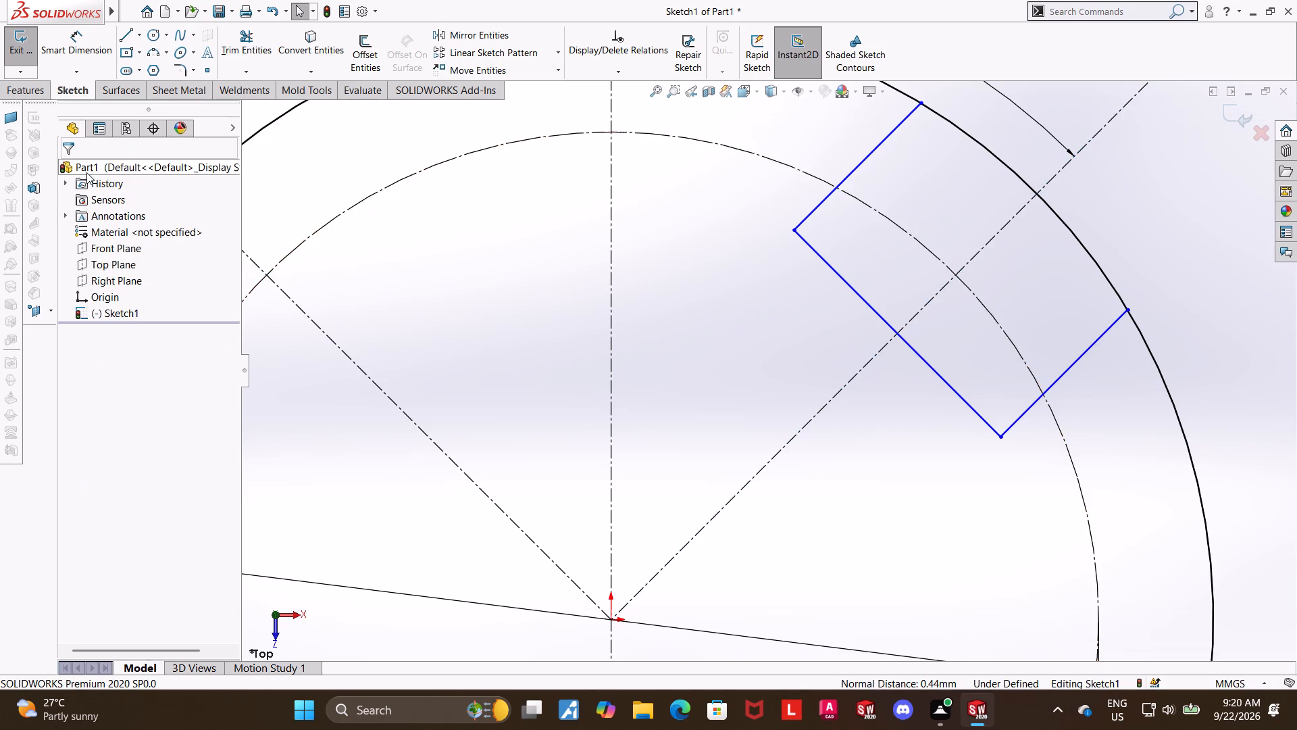
{"action": "key", "text": "Escape"}
Move the upper-right notch's inner edge along its centerline to about 27 mm from the origin.
{"action": "scroll", "coordinate": [528, 299], "scroll_direction": "up", "scroll_amount": 4}
{"action": "left_click_drag", "start_coordinate": [850, 372], "coordinate": [817, 408]}
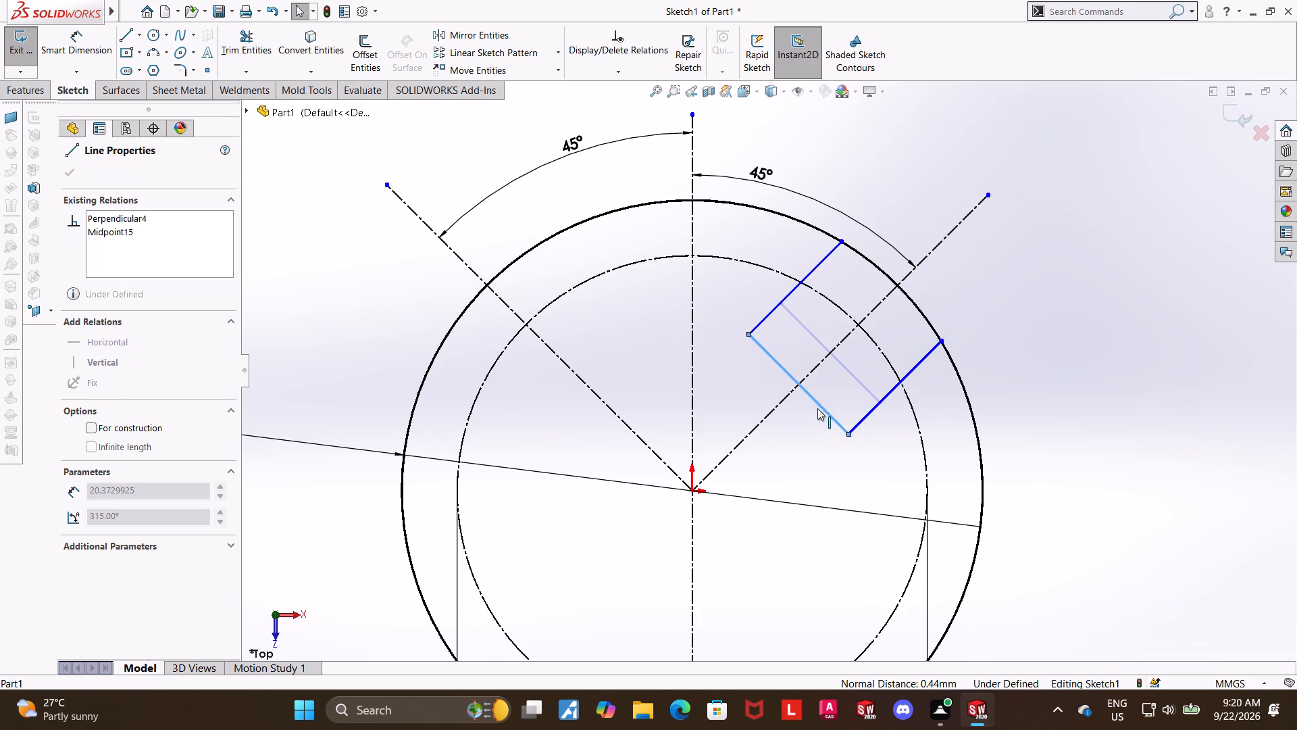
{"action": "left_click_drag", "start_coordinate": [817, 408], "coordinate": [841, 374]}
{"action": "left_click", "coordinate": [1111, 418]}
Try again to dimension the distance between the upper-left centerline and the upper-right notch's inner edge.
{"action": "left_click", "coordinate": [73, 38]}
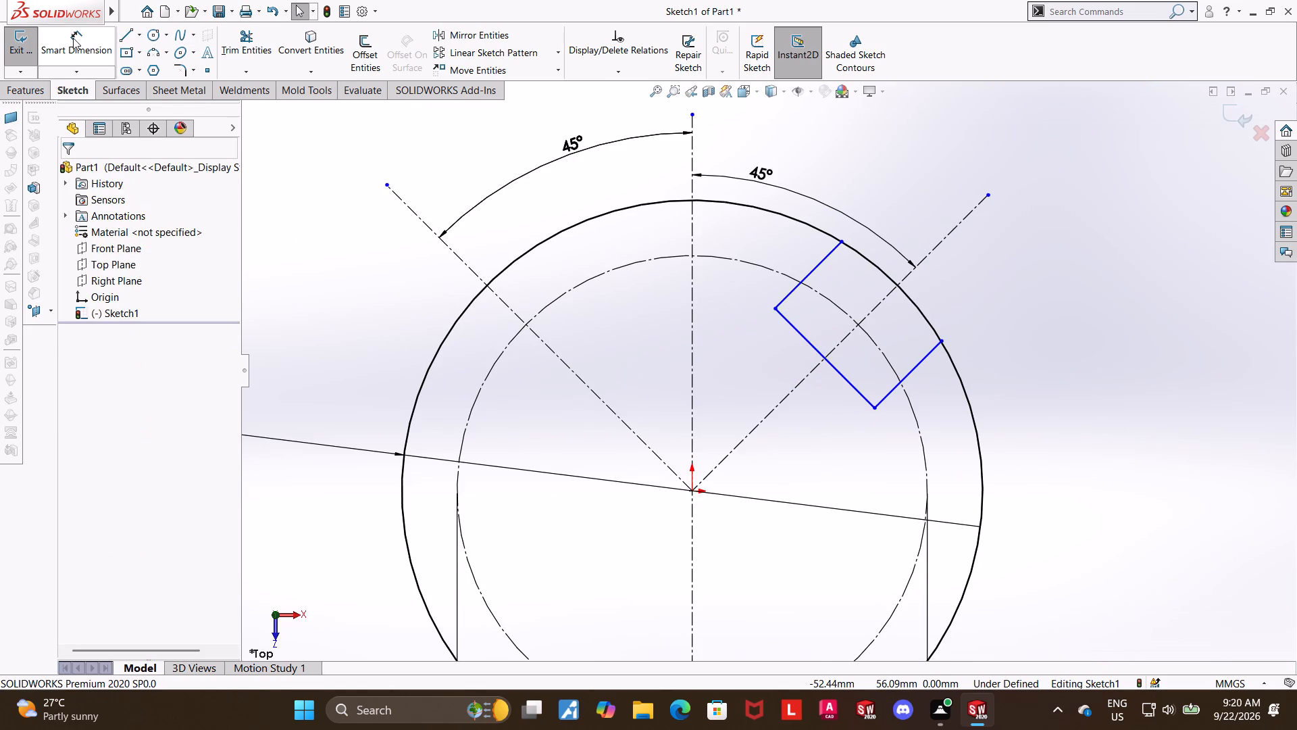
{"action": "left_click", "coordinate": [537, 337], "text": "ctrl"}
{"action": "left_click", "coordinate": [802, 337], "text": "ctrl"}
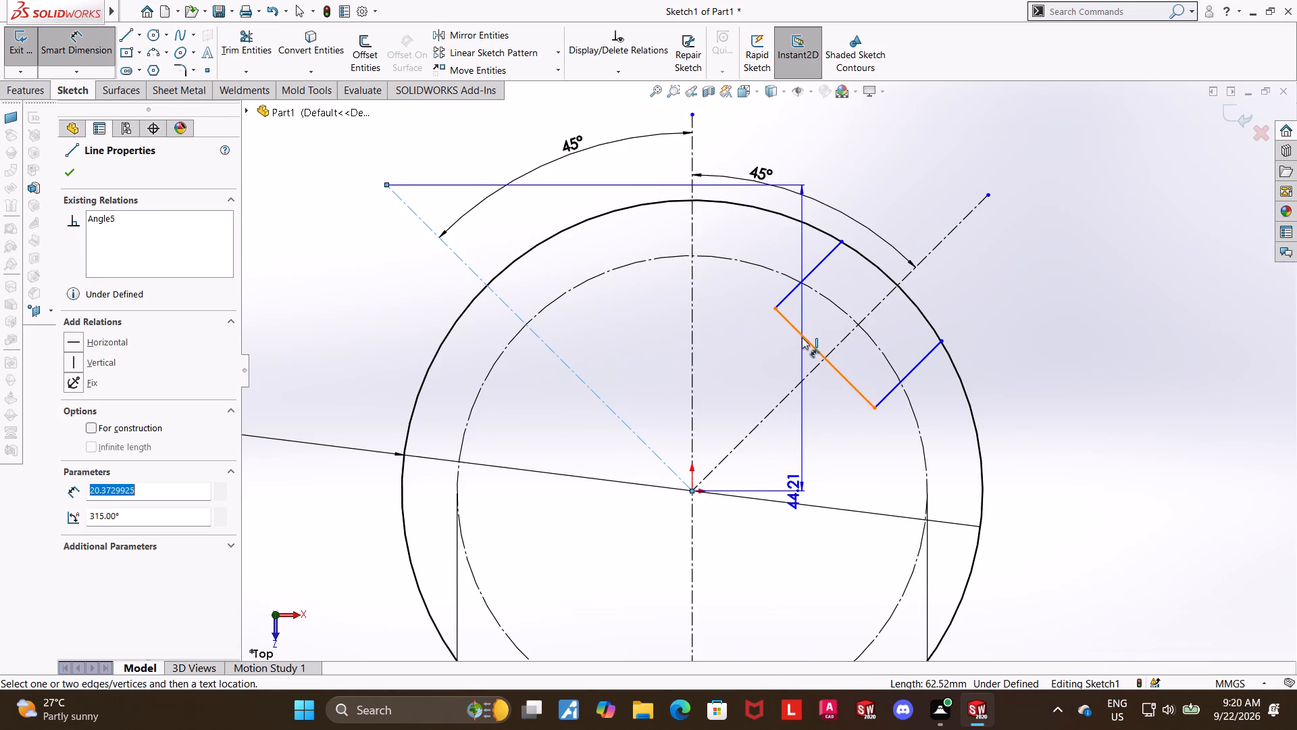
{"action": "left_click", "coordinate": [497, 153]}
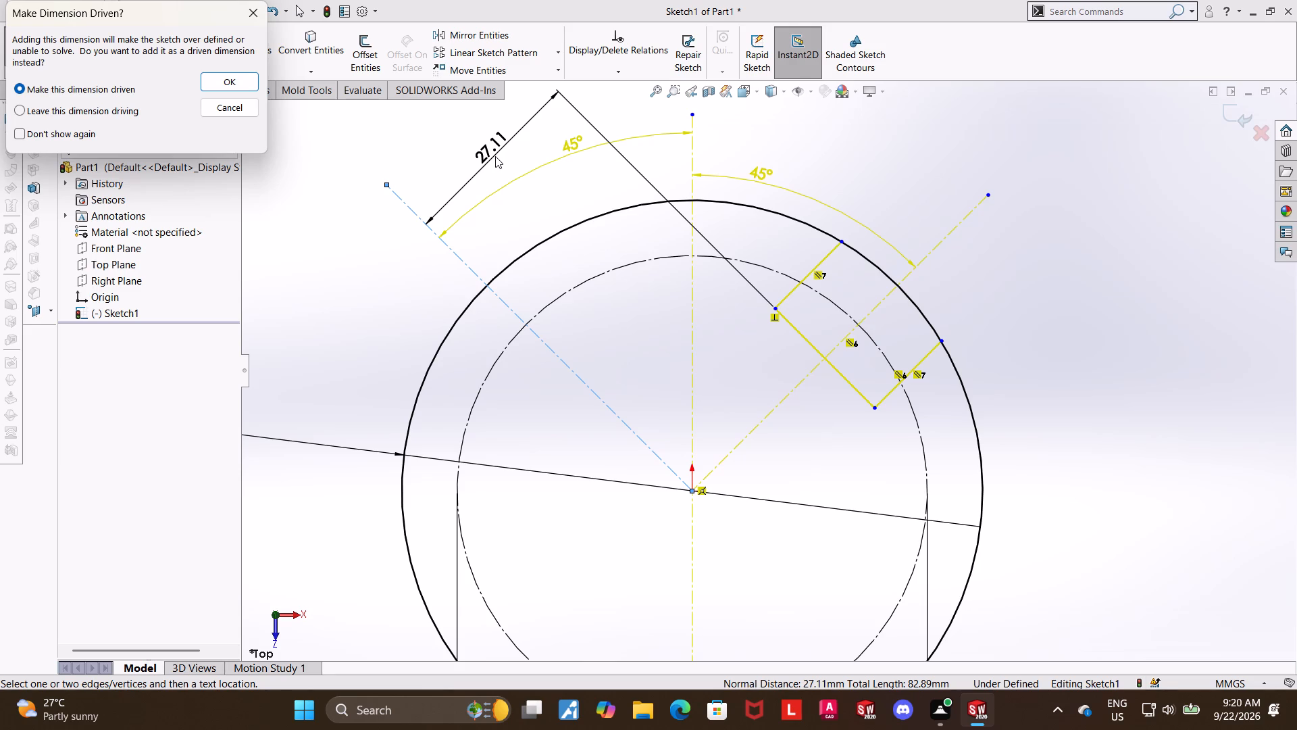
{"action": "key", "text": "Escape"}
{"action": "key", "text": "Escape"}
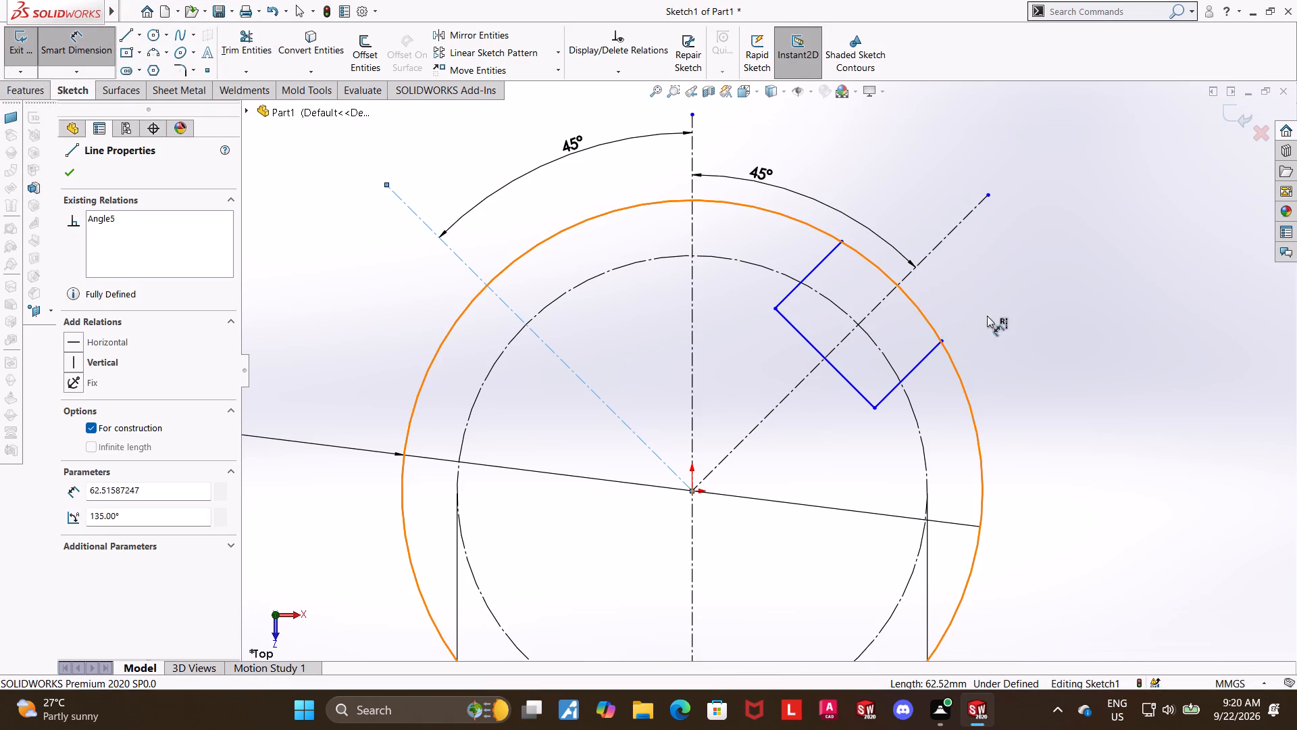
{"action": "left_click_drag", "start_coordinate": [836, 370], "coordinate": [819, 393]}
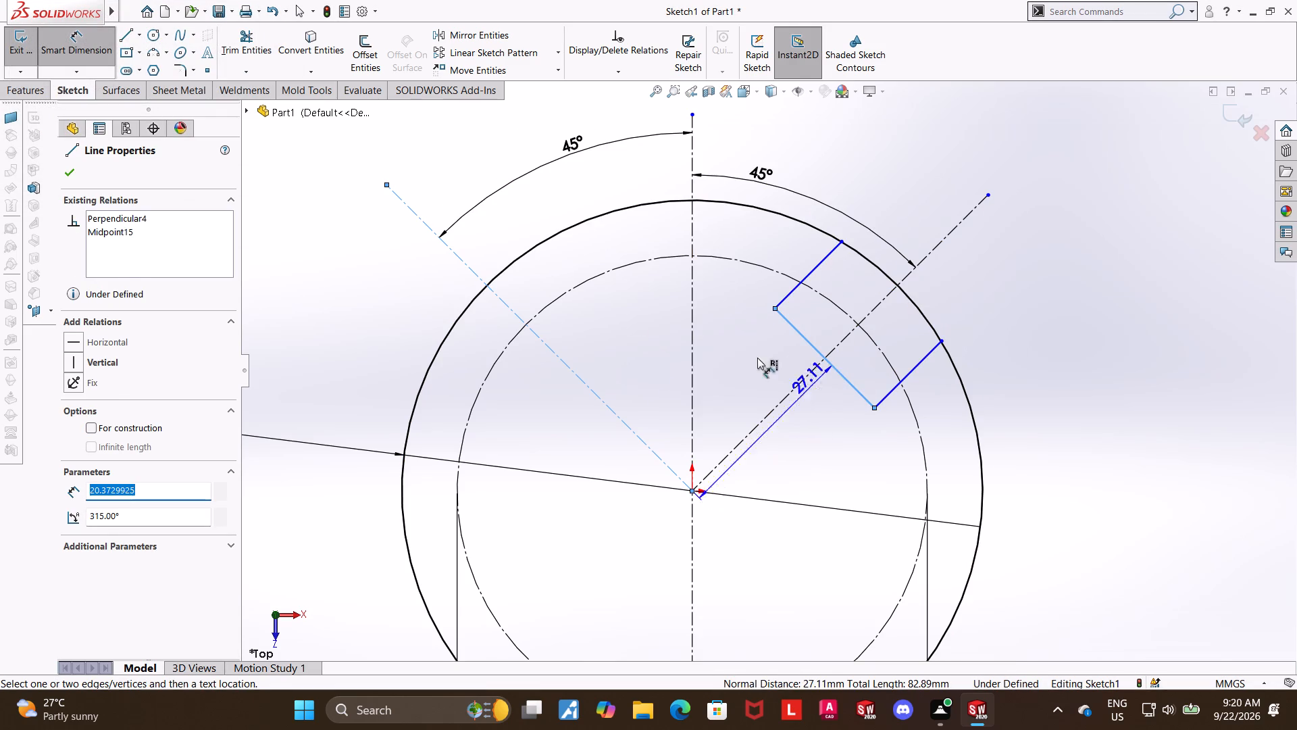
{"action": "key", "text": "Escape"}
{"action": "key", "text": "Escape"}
Trim away the inner edge of the upper-right notch on both sides of the centerline, leaving only its two sides.
{"action": "left_click", "coordinate": [255, 52]}
{"action": "left_click_drag", "start_coordinate": [819, 324], "coordinate": [784, 349]}
{"action": "key", "text": "Escape"}
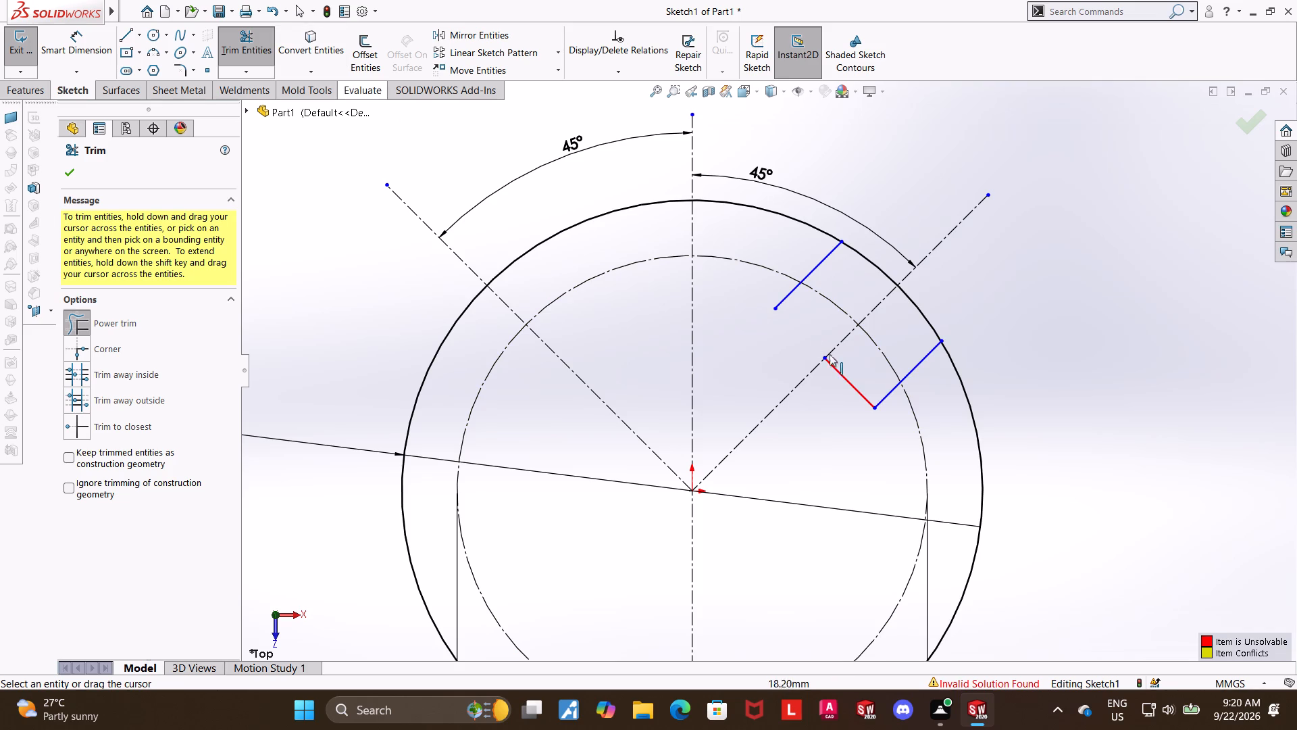
{"action": "left_click_drag", "start_coordinate": [854, 364], "coordinate": [817, 420]}
{"action": "key", "text": "Escape"}
{"action": "key", "text": "Escape"}
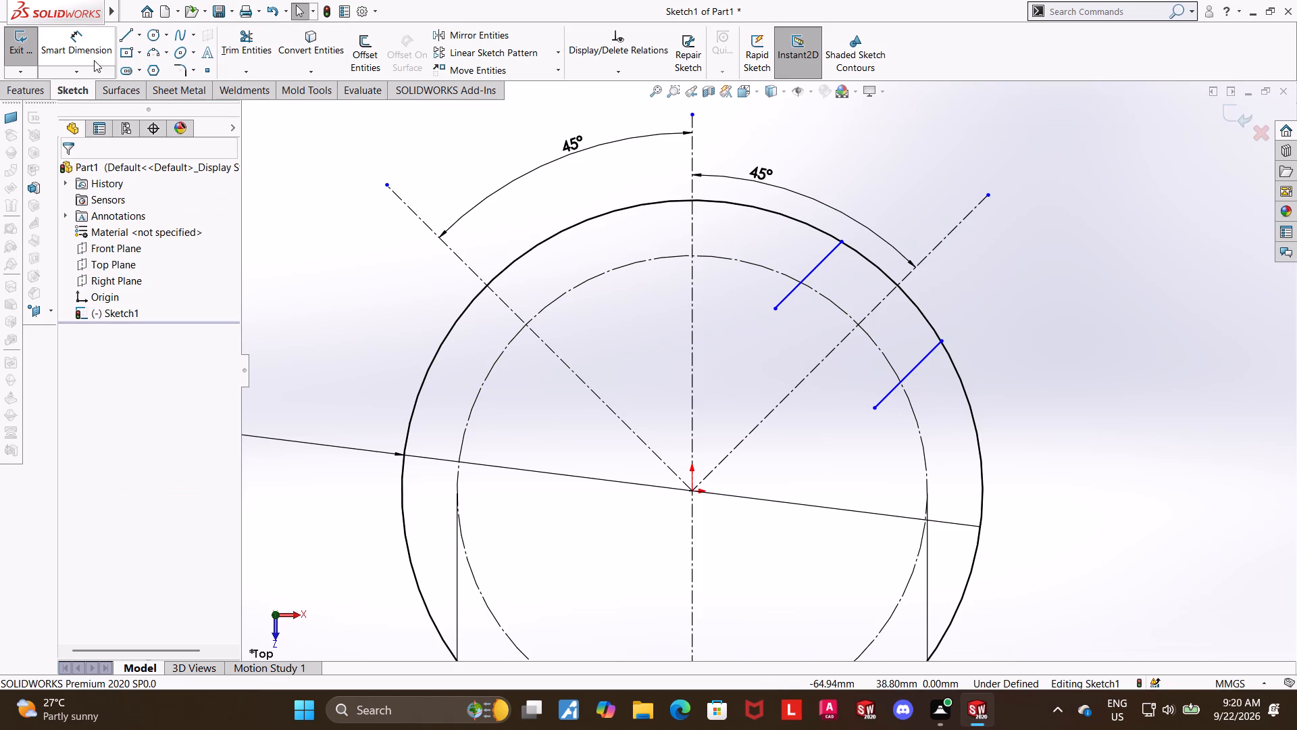
Dimension the inner endpoint of the upper-right notch's upper side 31 mm from the upper-left centerline.
{"action": "left_click", "coordinate": [93, 57]}
{"action": "left_click", "coordinate": [777, 307]}
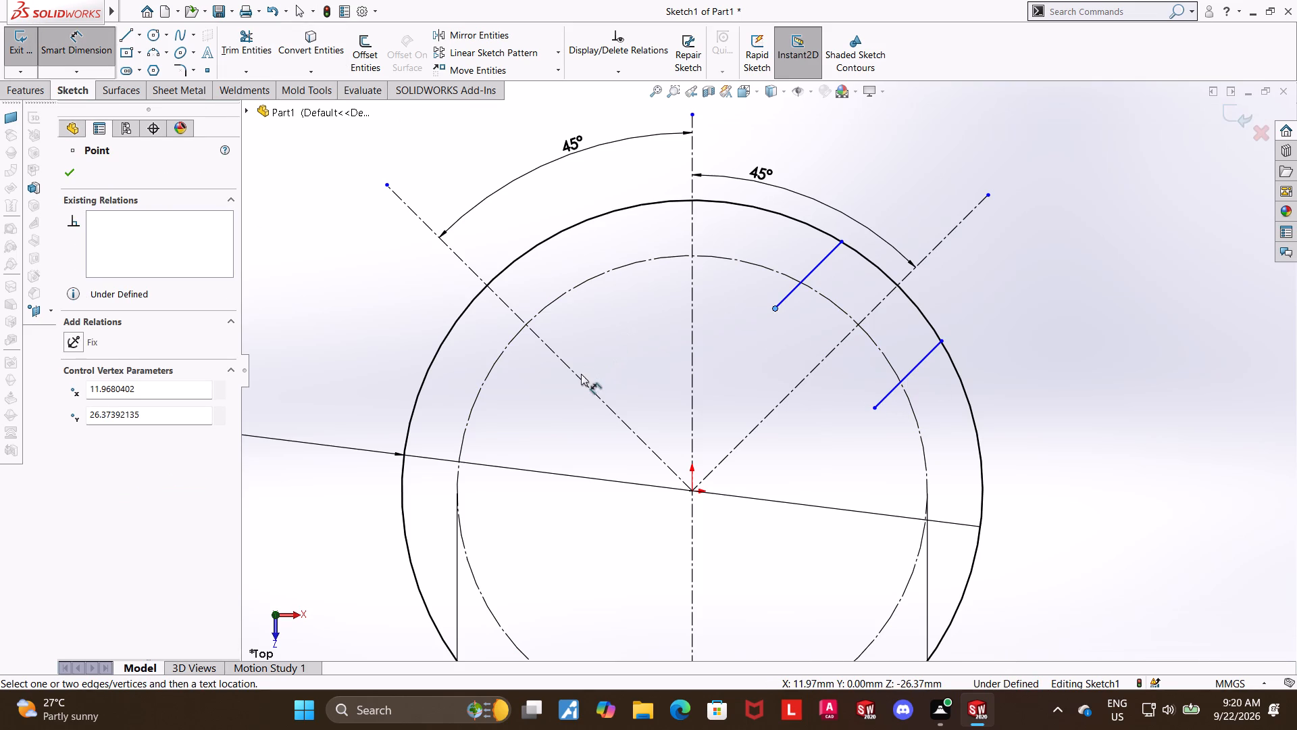
{"action": "left_click", "coordinate": [578, 379], "text": "ctrl"}
{"action": "left_click", "coordinate": [466, 175]}
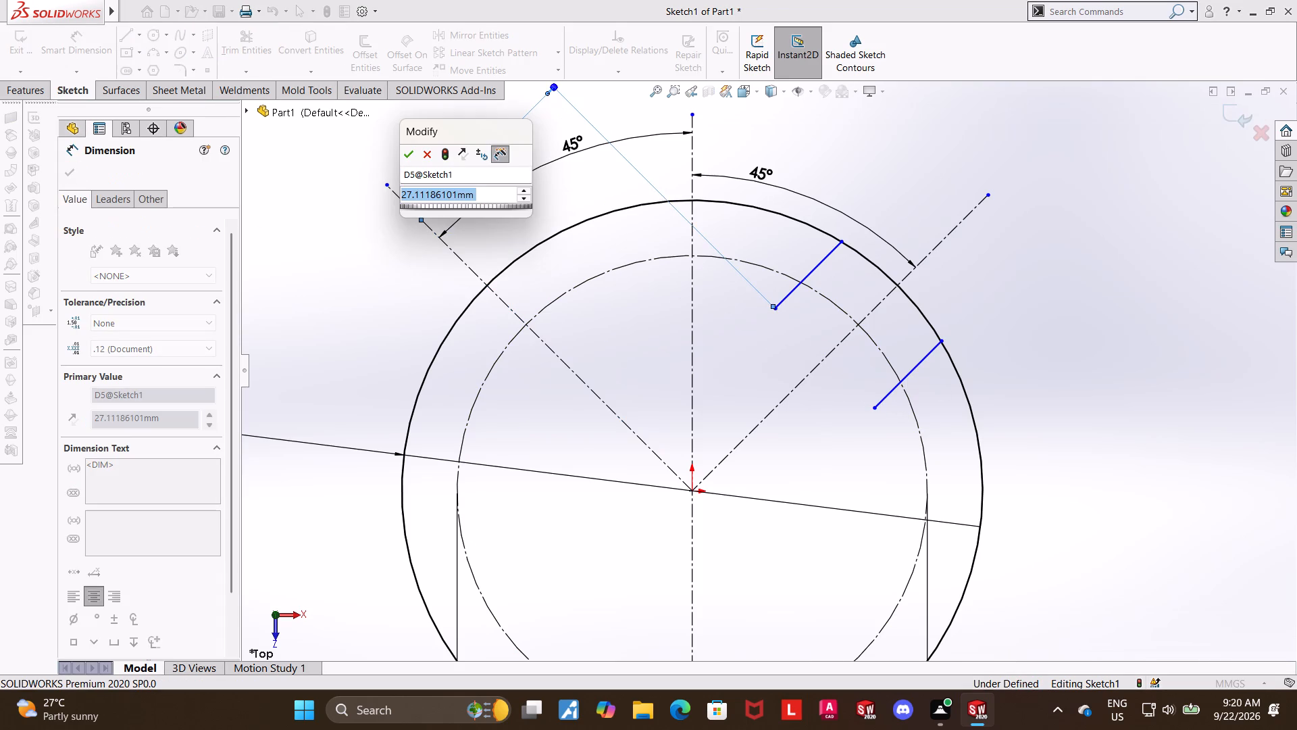
{"action": "type", "text": "31"}
{"action": "key", "text": "Return"}
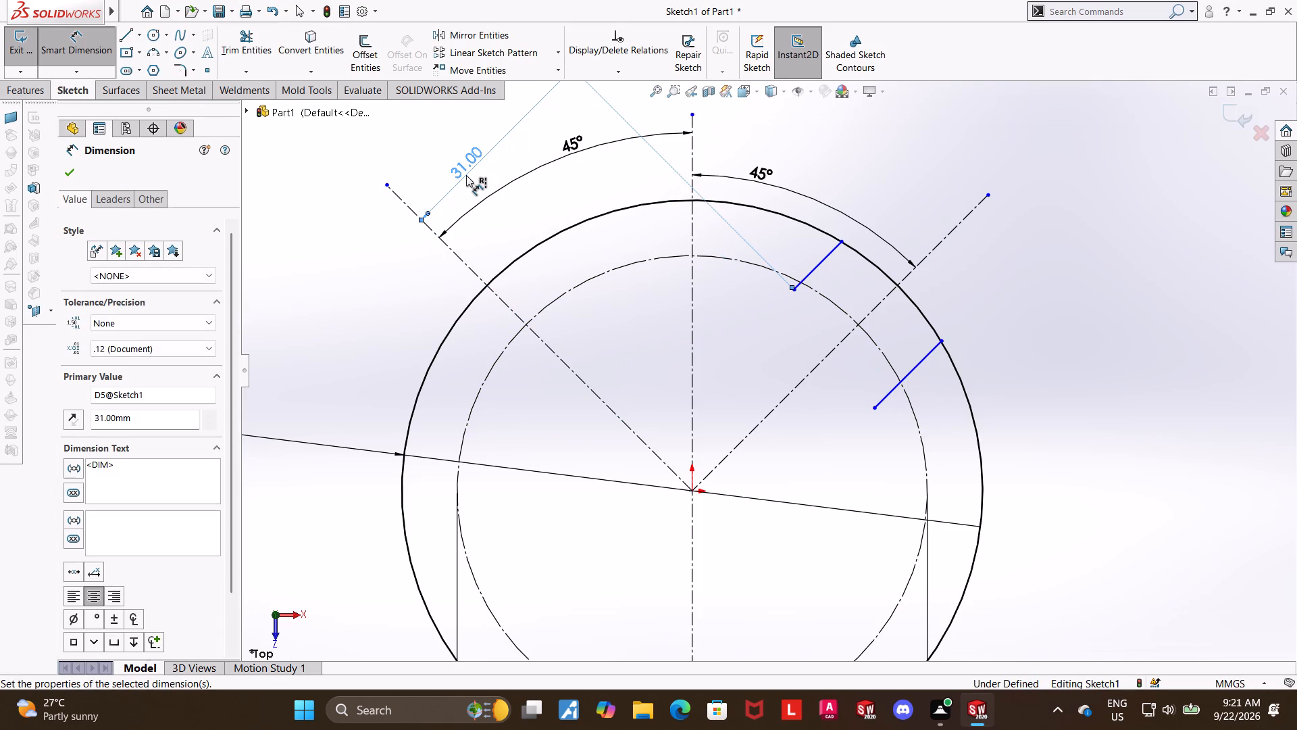
{"action": "key", "text": "Escape"}
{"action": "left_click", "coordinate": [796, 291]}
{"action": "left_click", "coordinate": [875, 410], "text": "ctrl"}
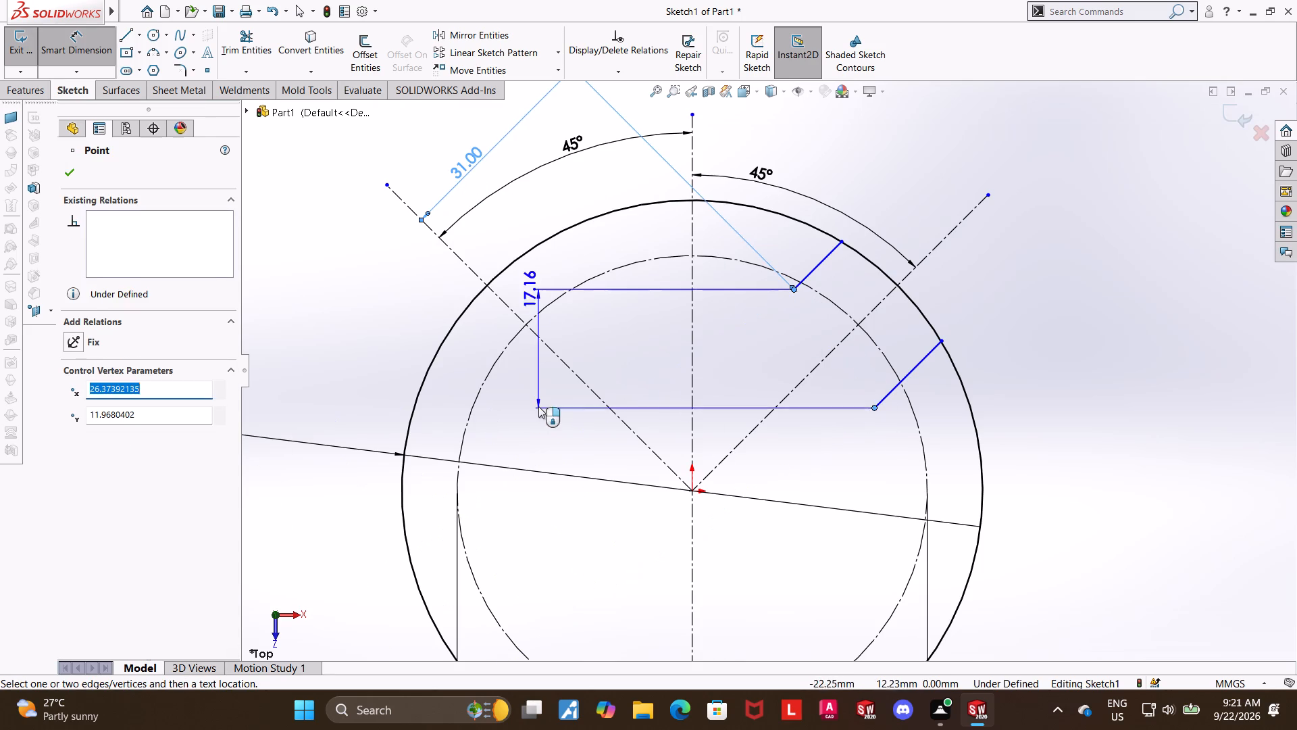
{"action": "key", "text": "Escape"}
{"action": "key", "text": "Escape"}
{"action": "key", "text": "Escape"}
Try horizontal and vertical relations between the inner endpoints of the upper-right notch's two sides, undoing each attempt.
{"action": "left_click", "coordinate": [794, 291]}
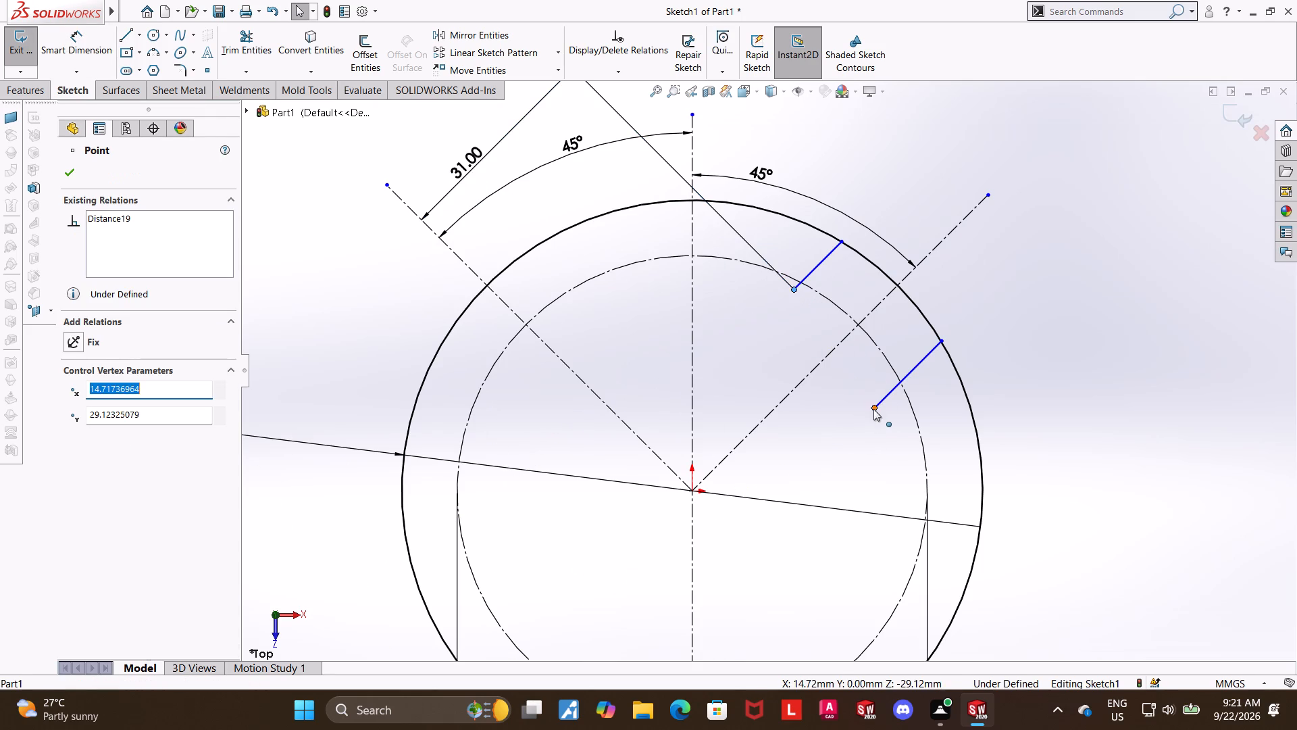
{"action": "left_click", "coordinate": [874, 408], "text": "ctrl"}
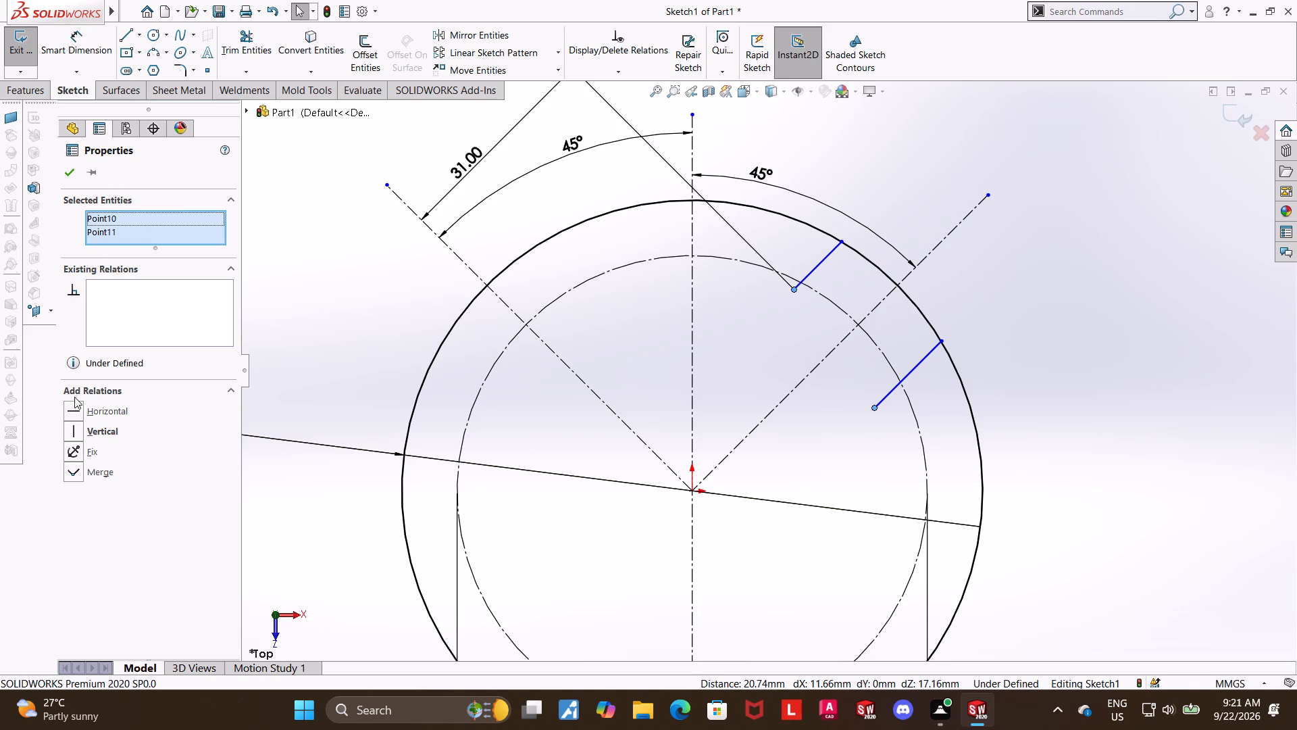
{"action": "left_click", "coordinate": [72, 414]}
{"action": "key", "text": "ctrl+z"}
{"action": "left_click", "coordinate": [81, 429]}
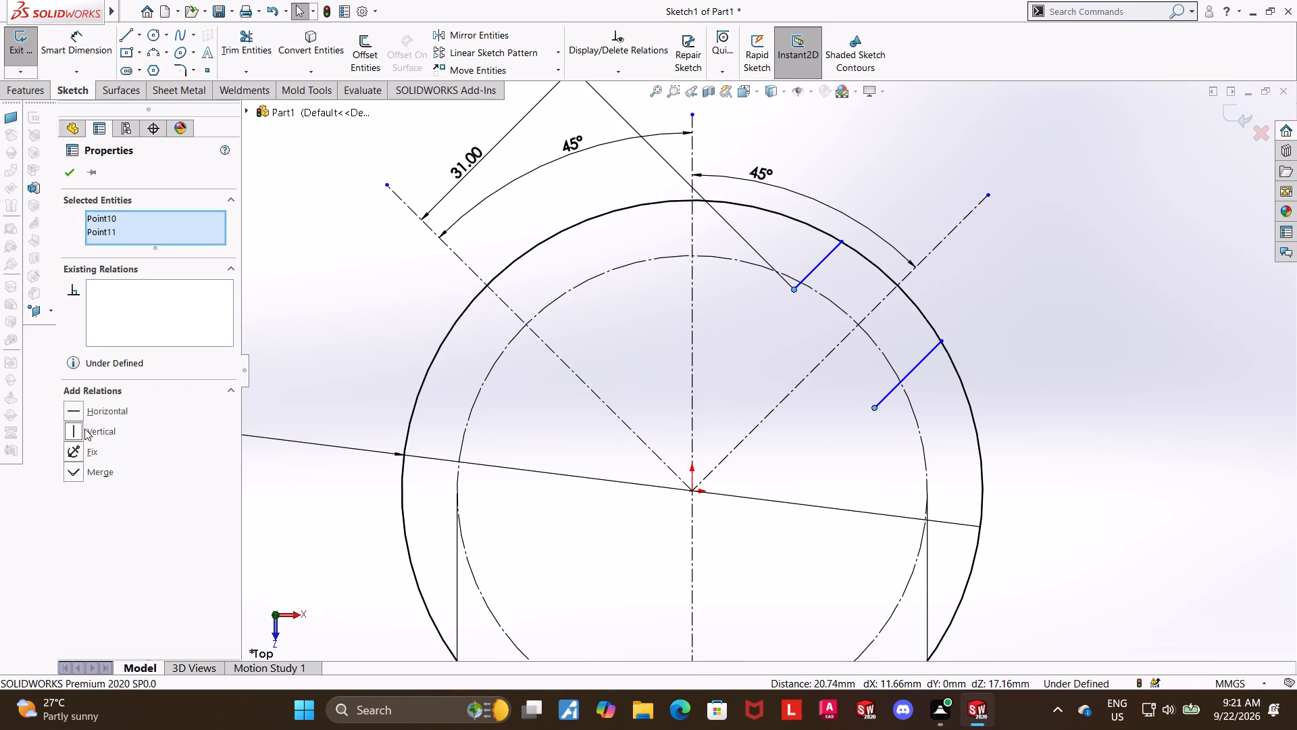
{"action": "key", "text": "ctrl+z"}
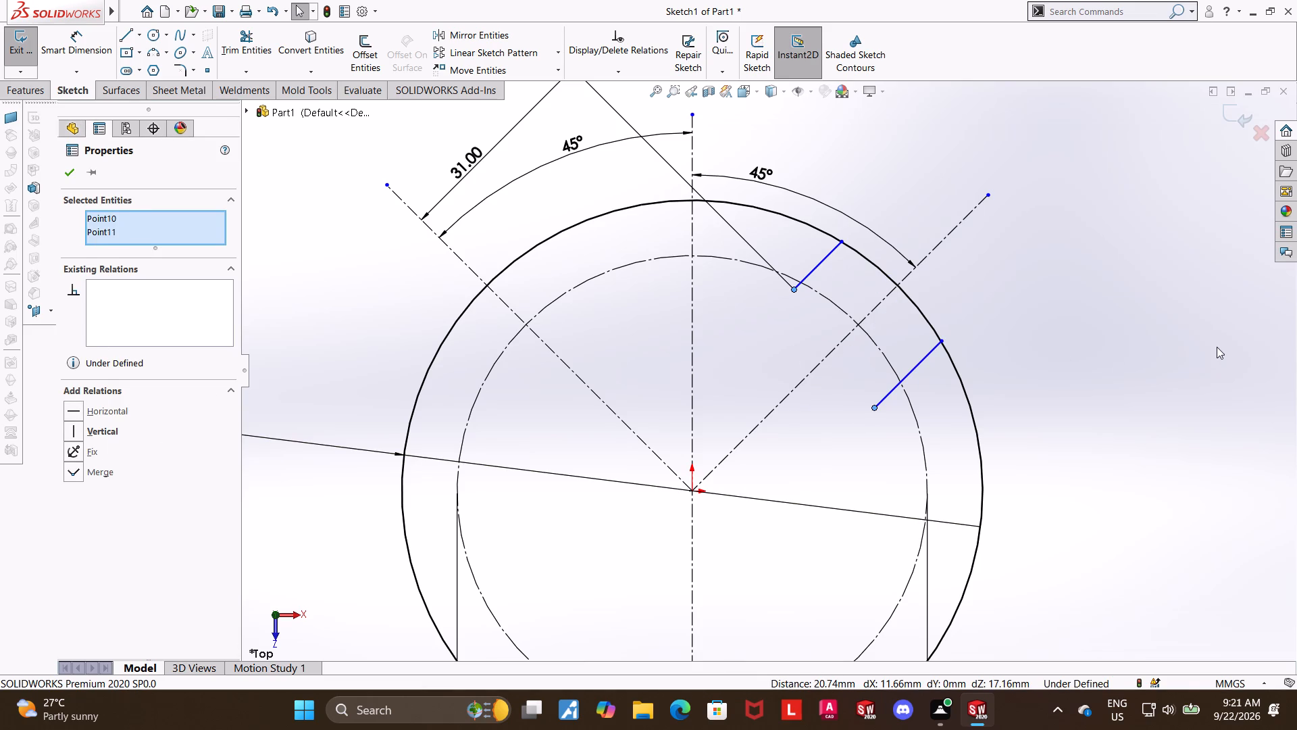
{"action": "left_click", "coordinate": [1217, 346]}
Add an Equal relation between the two sides of the upper-right notch.
{"action": "left_click", "coordinate": [919, 368], "text": "ctrl"}
{"action": "left_click", "coordinate": [917, 365], "text": "ctrl"}
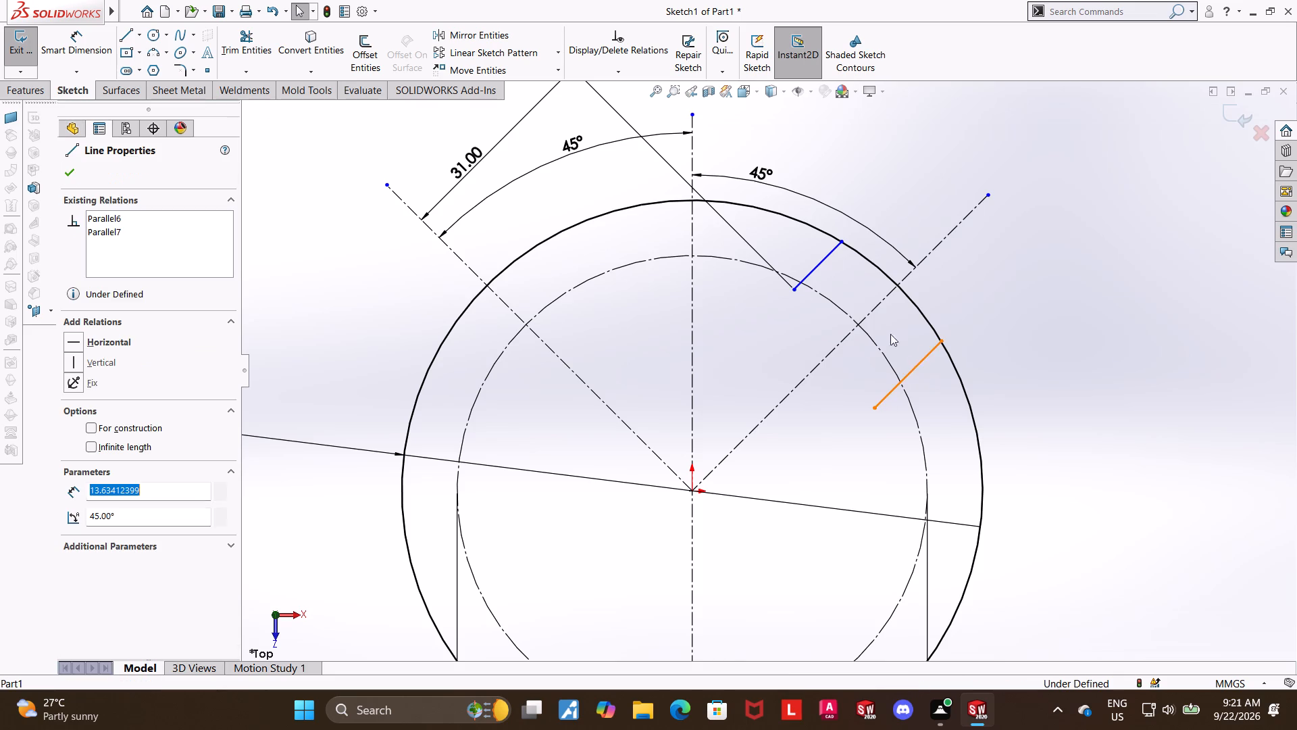
{"action": "left_click", "coordinate": [819, 266], "text": "ctrl"}
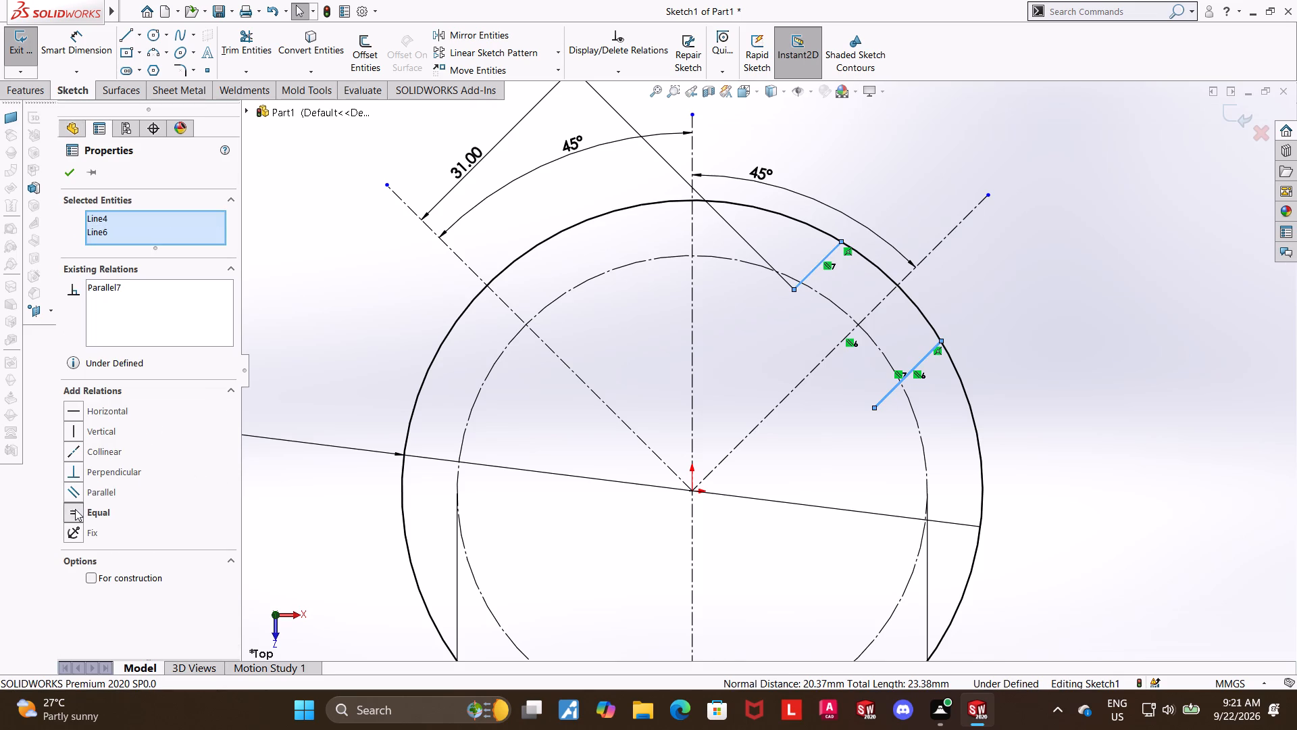
{"action": "left_click", "coordinate": [75, 509]}
{"action": "left_click", "coordinate": [70, 178]}
{"action": "left_click", "coordinate": [1282, 326]}
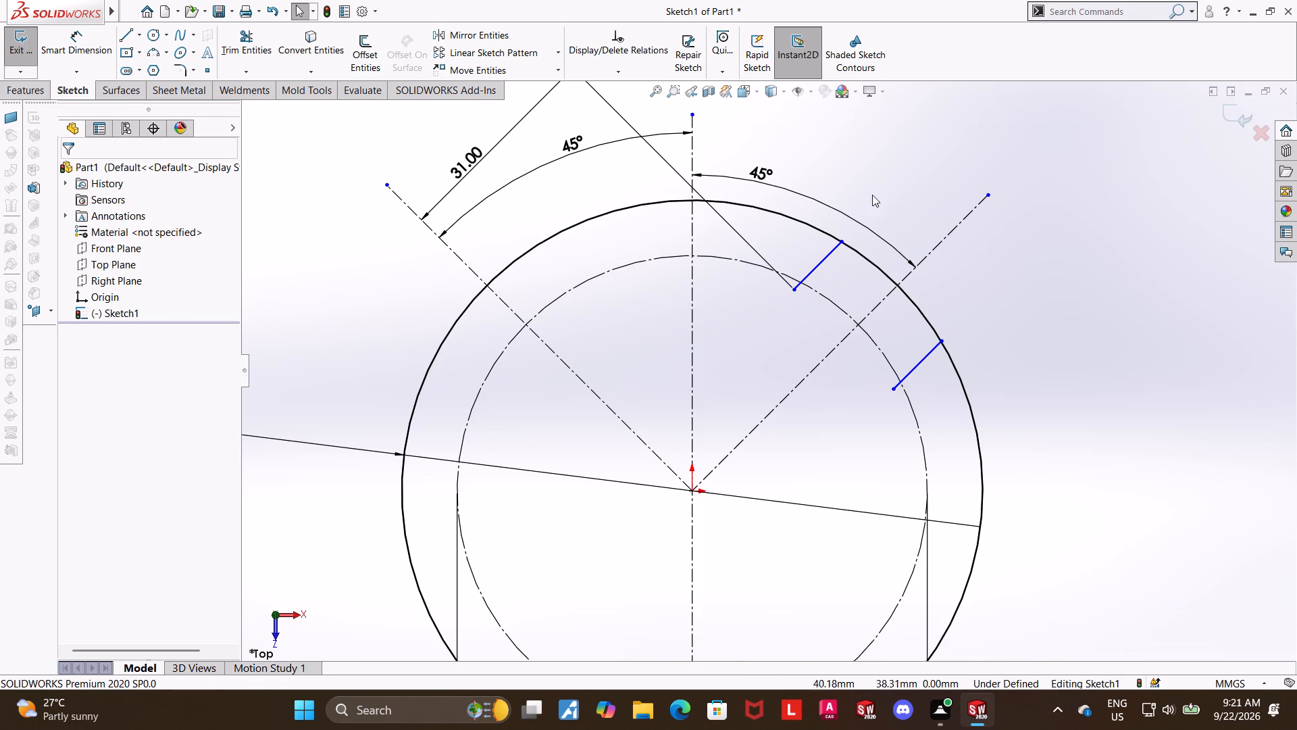
Draw a line joining the inner endpoints of the notch's two sides to close its inner edge.
{"action": "left_click", "coordinate": [131, 31]}
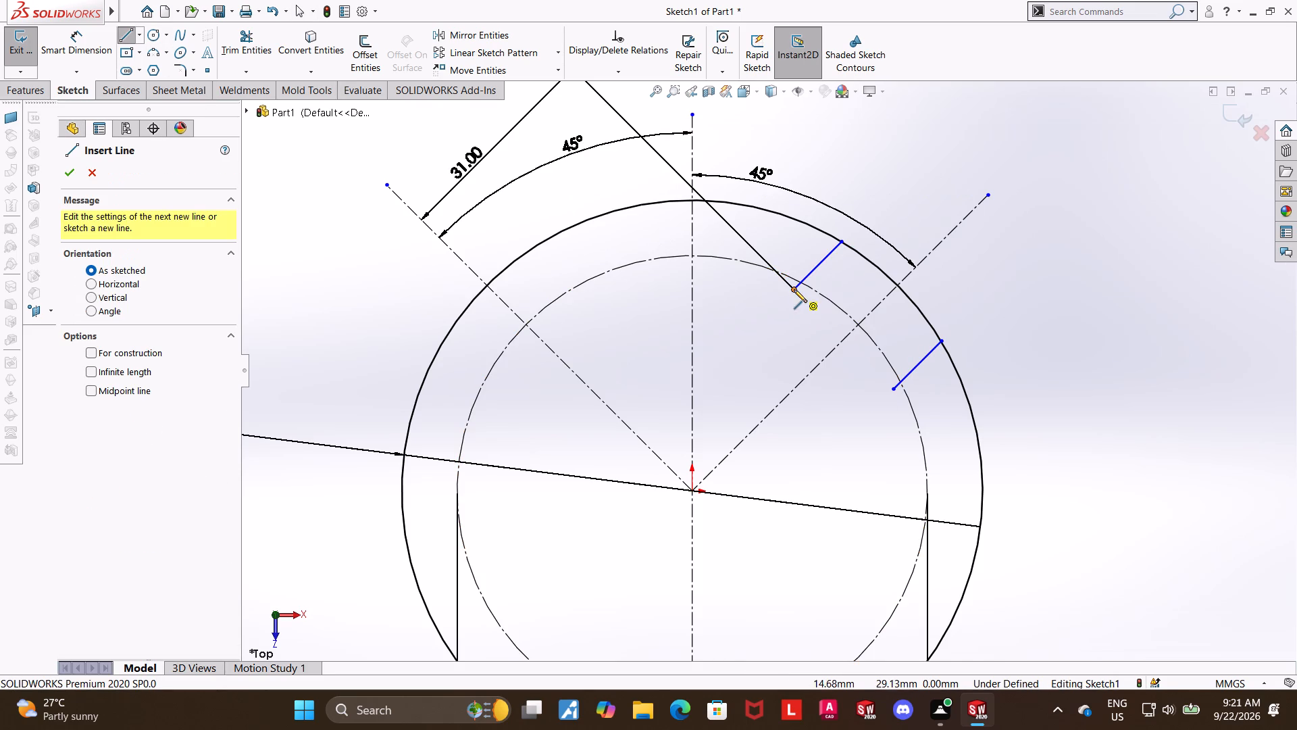
{"action": "left_click", "coordinate": [794, 289]}
{"action": "left_click", "coordinate": [894, 392]}
{"action": "key", "text": "Escape"}
{"action": "key", "text": "Escape"}
{"action": "key", "text": "Escape"}
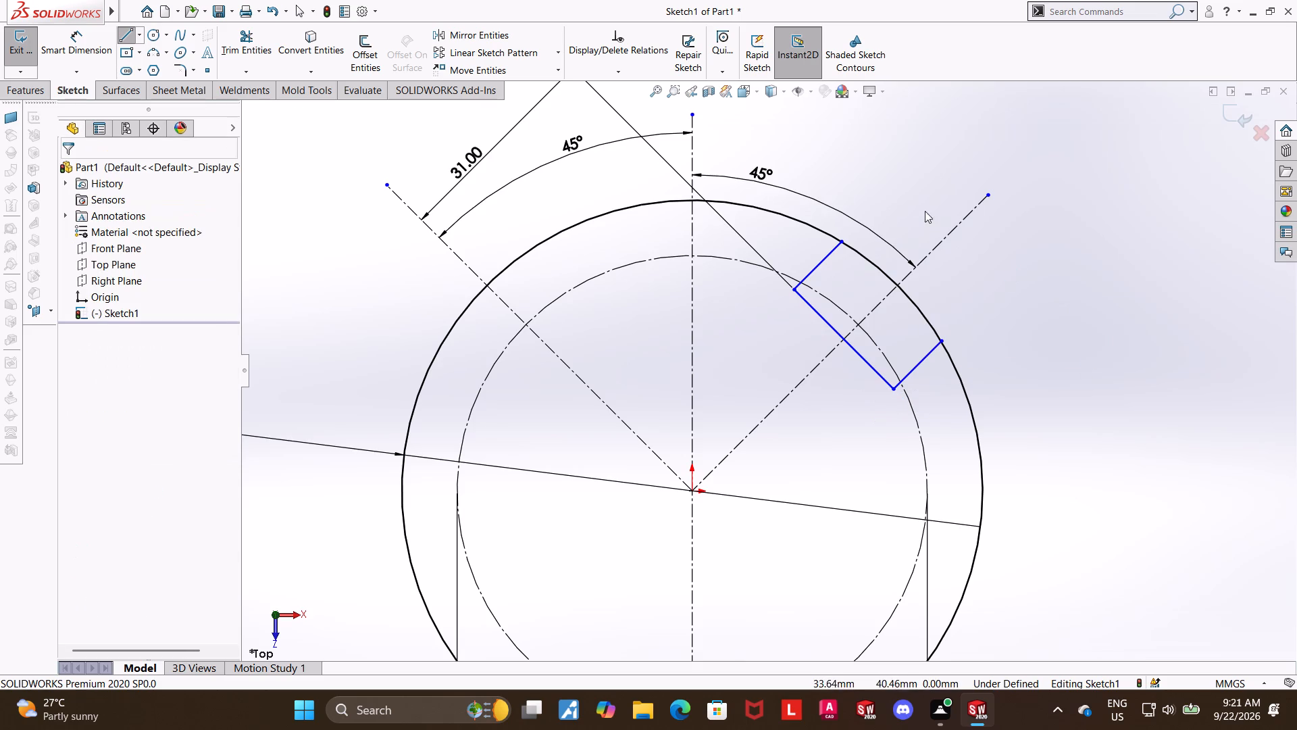
{"action": "key", "text": "Escape"}
{"action": "left_click", "coordinate": [1086, 360]}
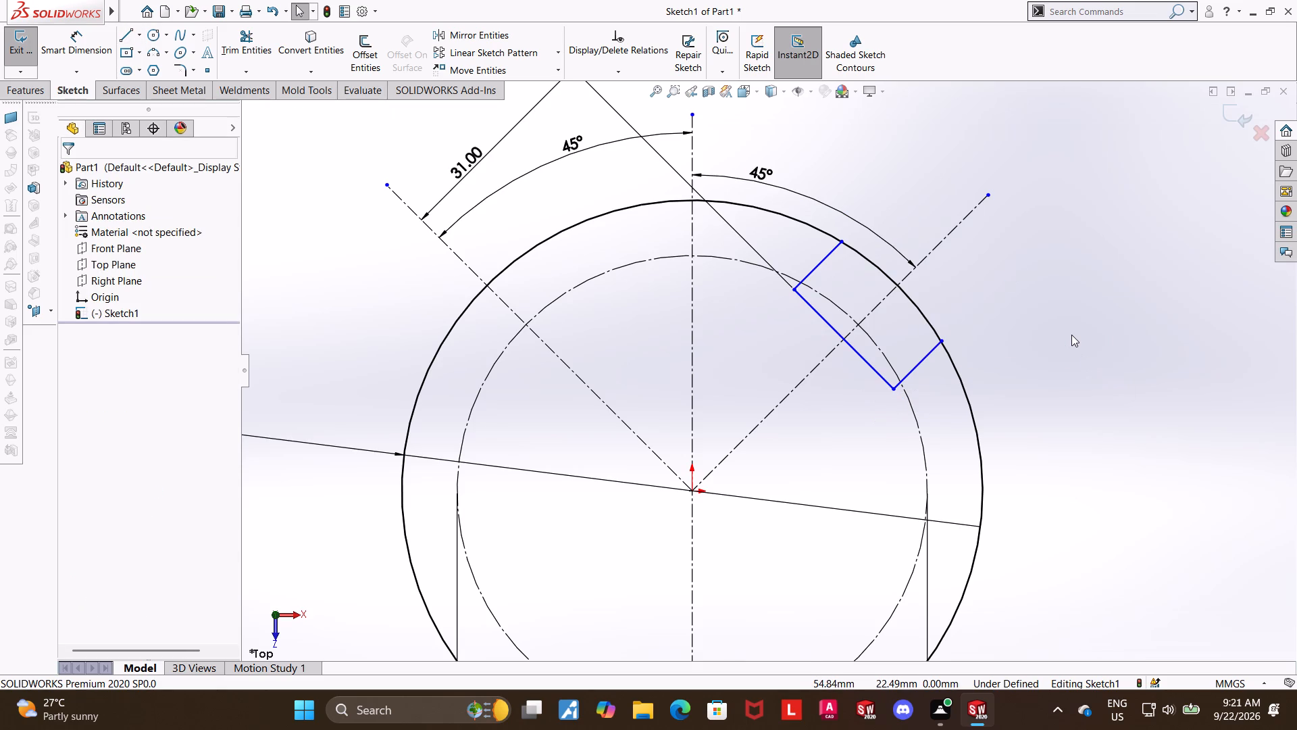
{"action": "left_click", "coordinate": [1071, 335]}
Trim away the 84 mm circle's arc across the notch opening, on both sides of the 45-degree centerline.
{"action": "scroll", "coordinate": [917, 301], "scroll_direction": "up", "scroll_amount": 2}
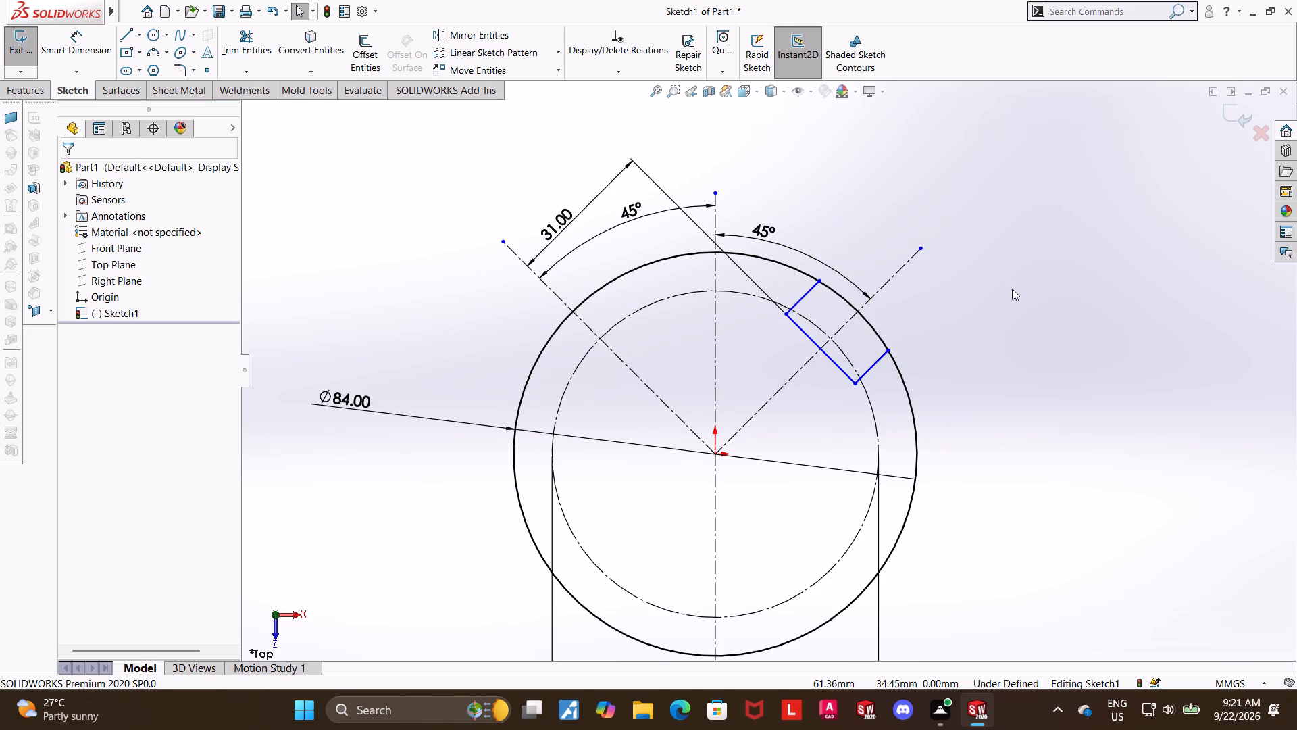
{"action": "left_click", "coordinate": [1012, 289]}
{"action": "left_click", "coordinate": [257, 46]}
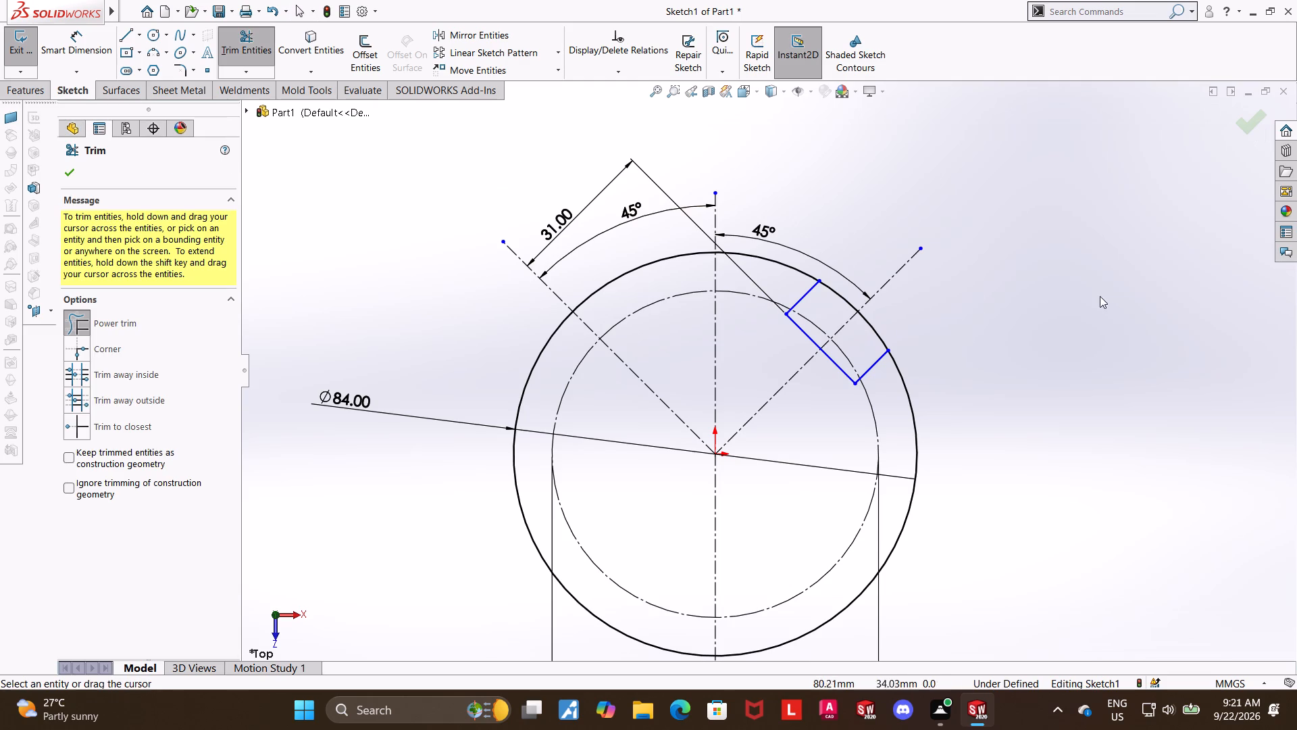
{"action": "left_click_drag", "start_coordinate": [821, 308], "coordinate": [838, 283]}
{"action": "left_click_drag", "start_coordinate": [859, 341], "coordinate": [926, 291]}
{"action": "key", "text": "Escape"}
{"action": "key", "text": "Escape"}
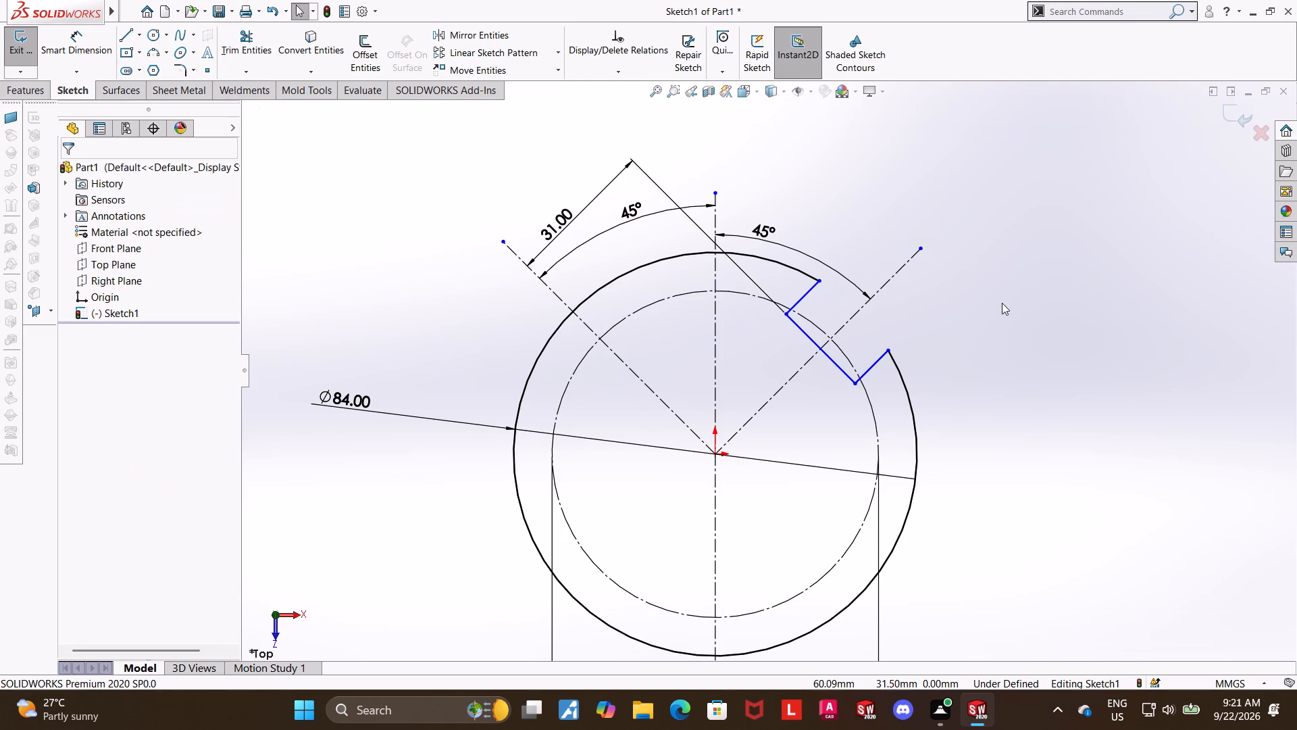
{"action": "key", "text": "Escape"}
Dimension the length of the notch's inner edge, placing the dimension inside the notch opening.
{"action": "left_click", "coordinate": [84, 46]}
{"action": "left_click", "coordinate": [807, 334]}
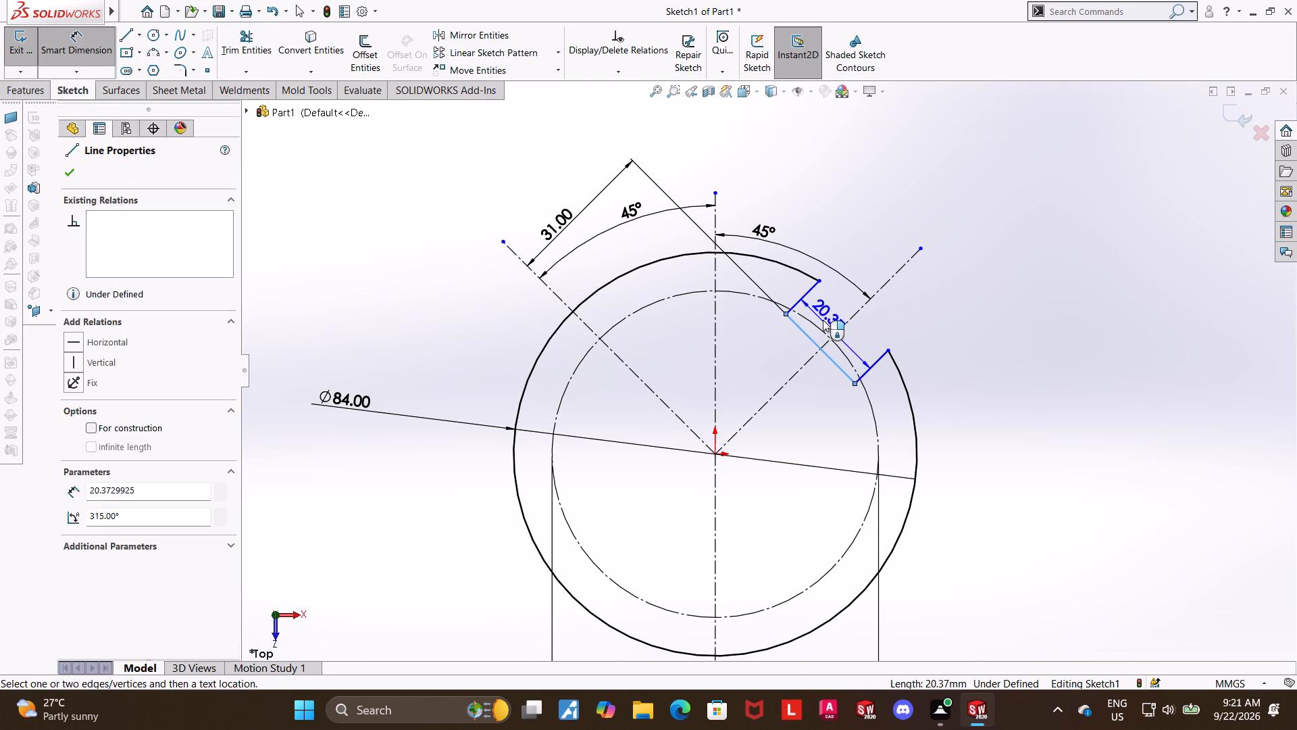
{"action": "left_click", "coordinate": [823, 320]}
{"action": "left_click", "coordinate": [765, 300]}
{"action": "left_click", "coordinate": [1080, 299]}
Move the 84 mm diameter dimension text lower beside the circle.
{"action": "scroll", "coordinate": [925, 318], "scroll_direction": "down", "scroll_amount": 2}
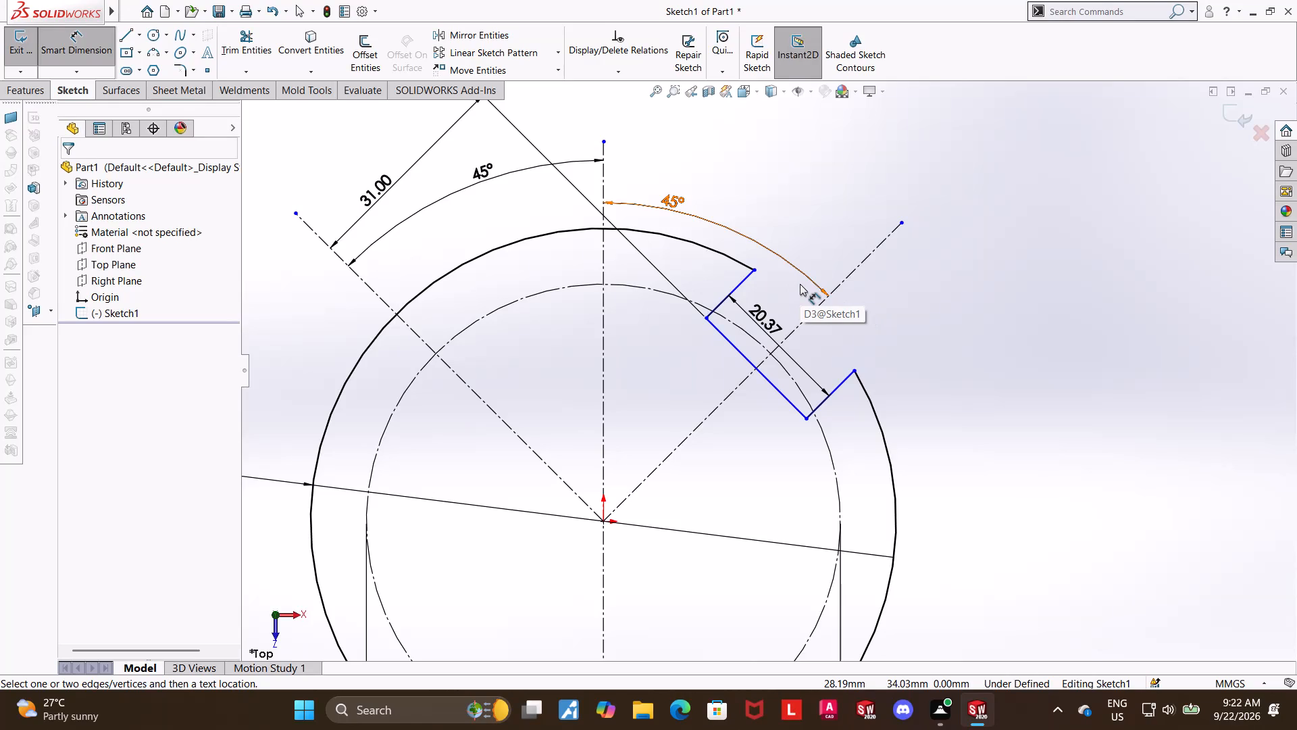
{"action": "left_click", "coordinate": [1053, 268]}
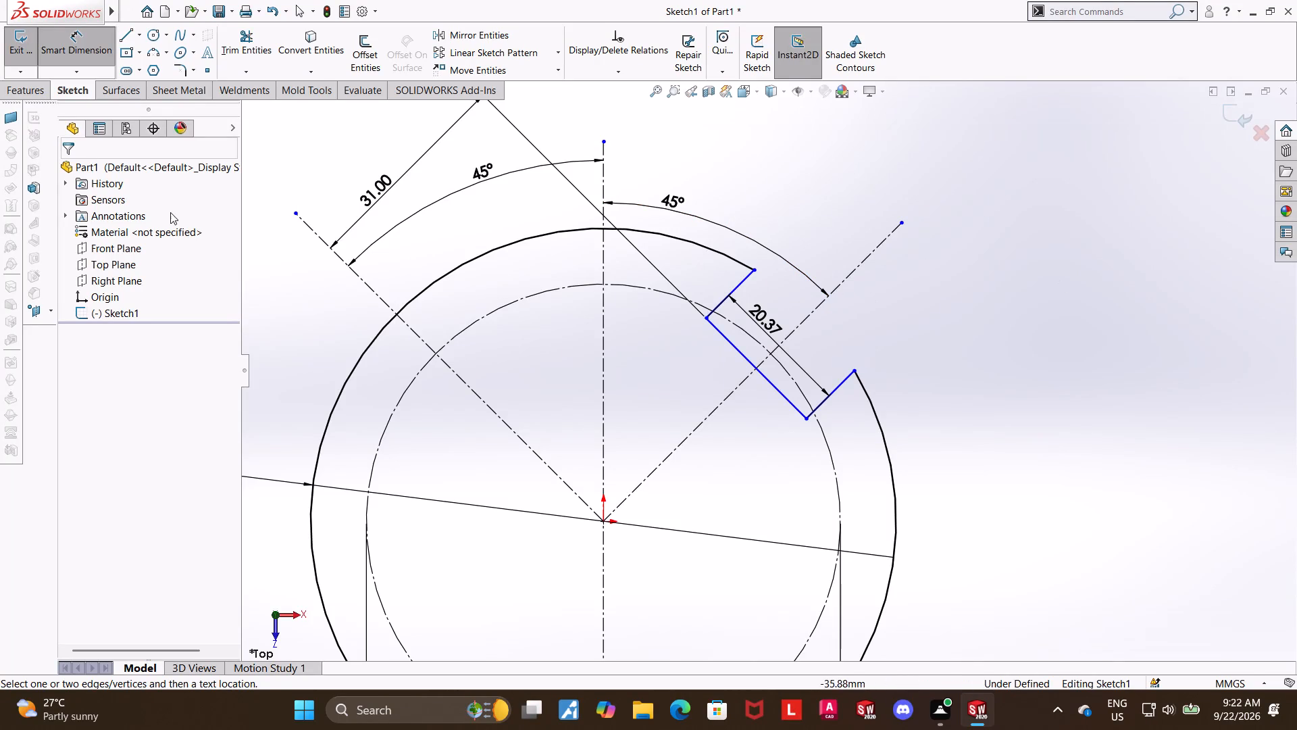
{"action": "scroll", "coordinate": [859, 407], "scroll_direction": "up", "scroll_amount": 5}
{"action": "scroll", "coordinate": [786, 490], "scroll_direction": "up", "scroll_amount": 3}
{"action": "scroll", "coordinate": [734, 470], "scroll_direction": "down", "scroll_amount": 6}
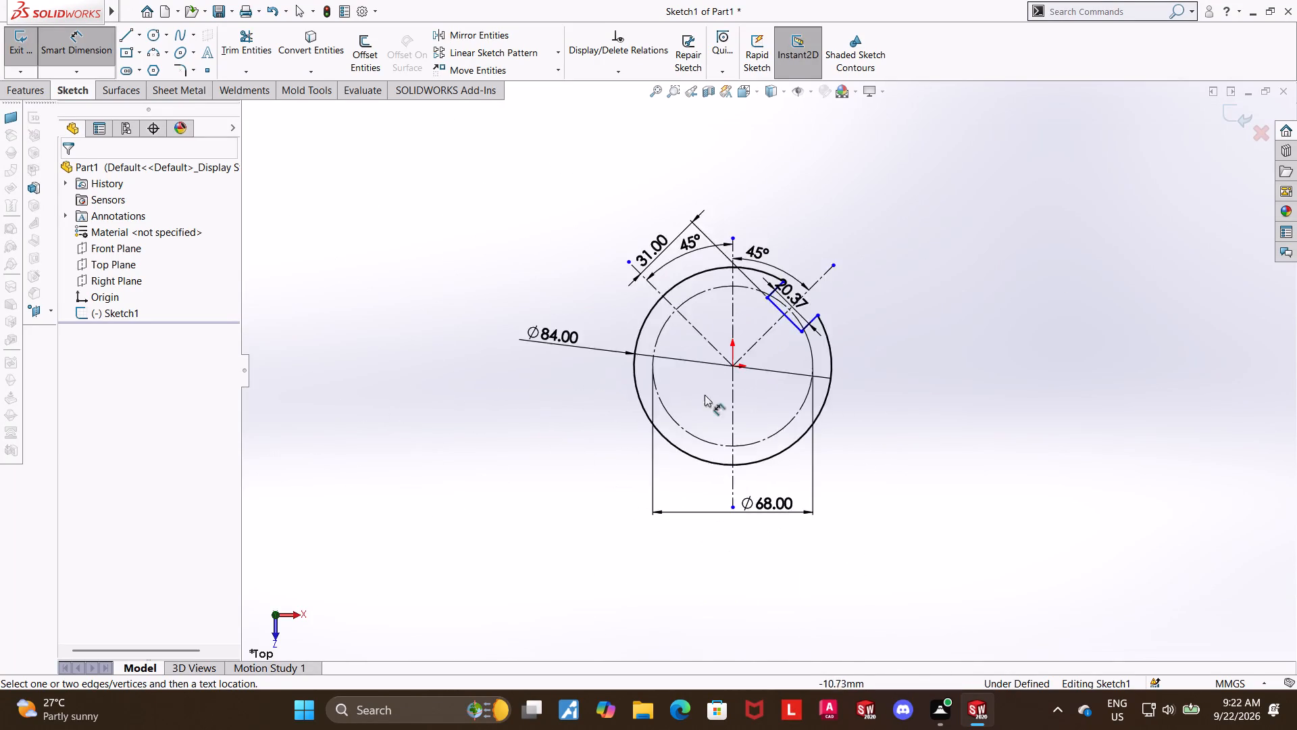
{"action": "scroll", "coordinate": [809, 199], "scroll_direction": "up", "scroll_amount": 4}
{"action": "scroll", "coordinate": [786, 216], "scroll_direction": "down", "scroll_amount": 2}
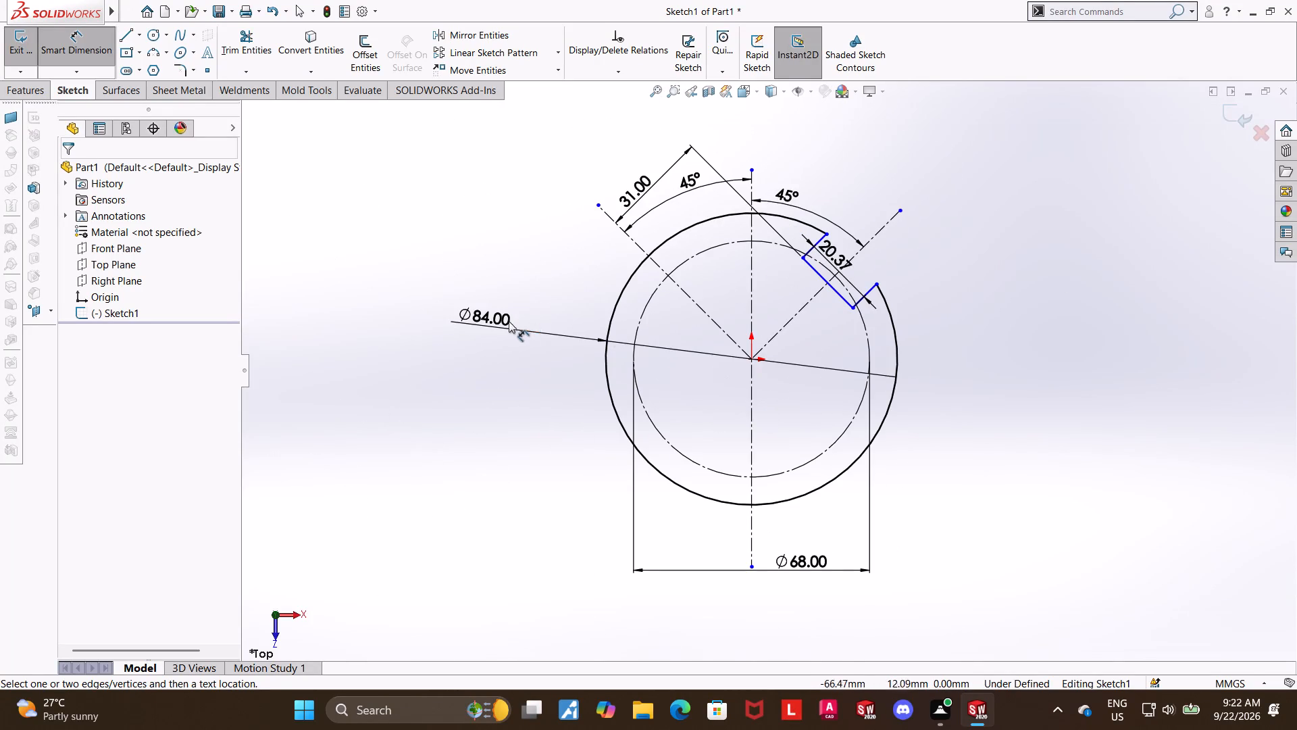
{"action": "left_click_drag", "start_coordinate": [494, 320], "coordinate": [472, 372]}
{"action": "left_click", "coordinate": [1284, 361]}
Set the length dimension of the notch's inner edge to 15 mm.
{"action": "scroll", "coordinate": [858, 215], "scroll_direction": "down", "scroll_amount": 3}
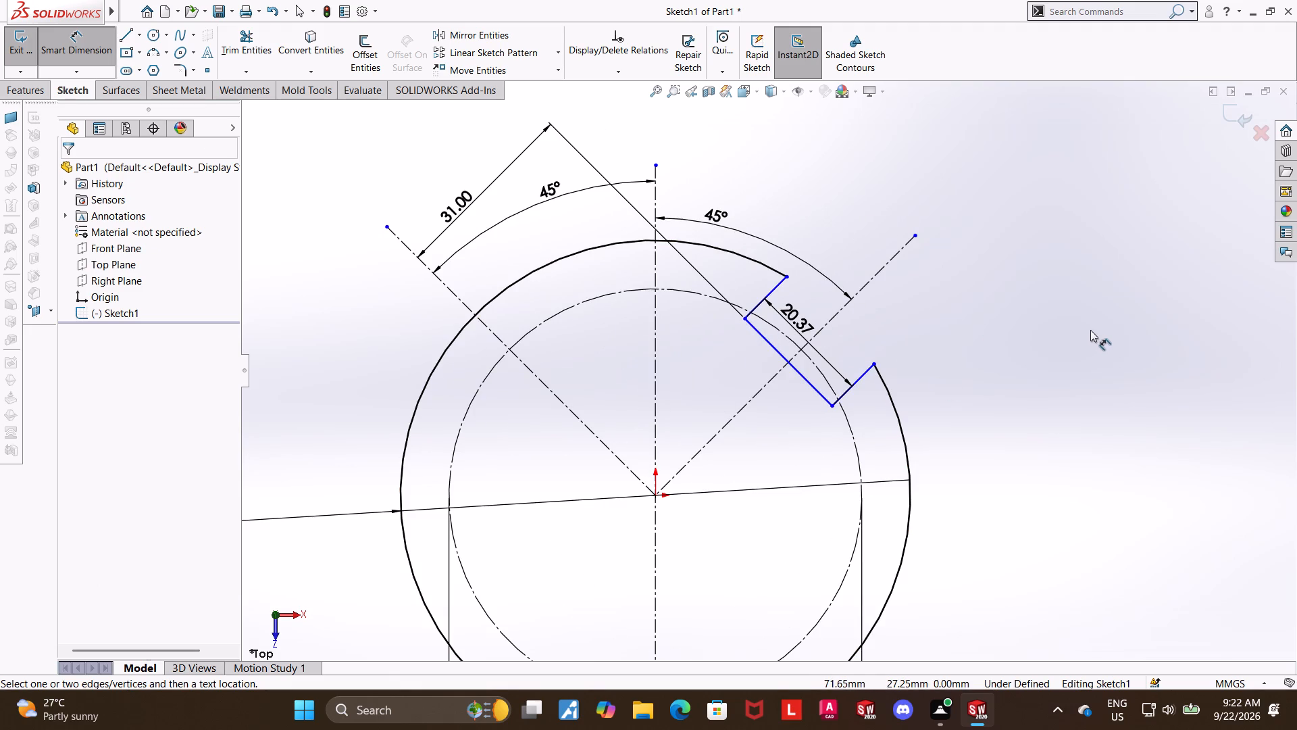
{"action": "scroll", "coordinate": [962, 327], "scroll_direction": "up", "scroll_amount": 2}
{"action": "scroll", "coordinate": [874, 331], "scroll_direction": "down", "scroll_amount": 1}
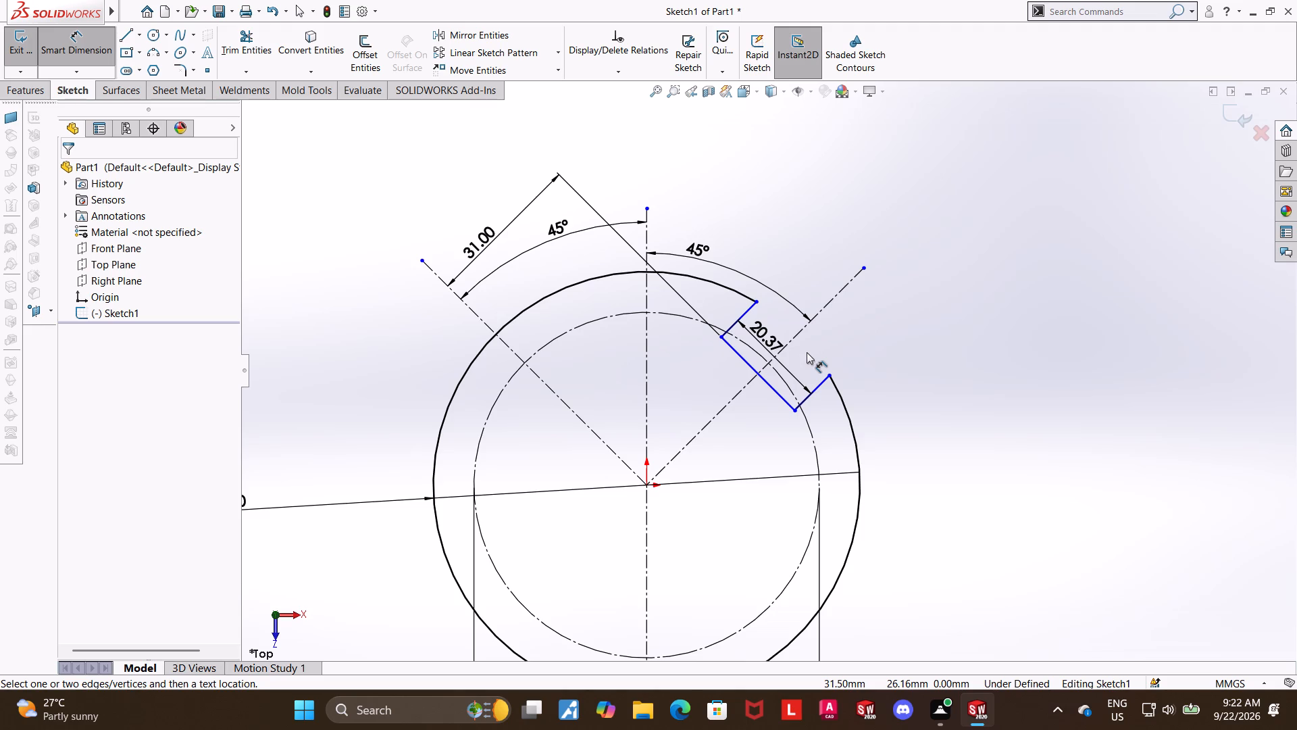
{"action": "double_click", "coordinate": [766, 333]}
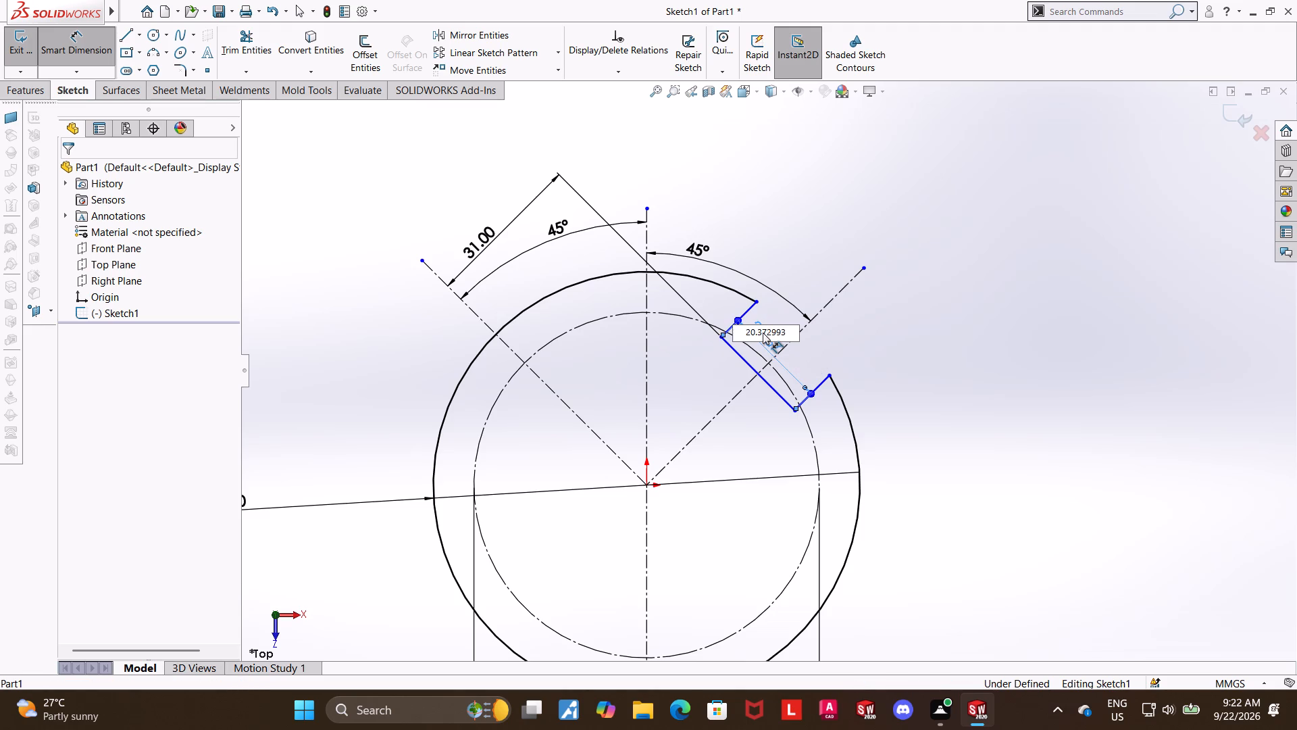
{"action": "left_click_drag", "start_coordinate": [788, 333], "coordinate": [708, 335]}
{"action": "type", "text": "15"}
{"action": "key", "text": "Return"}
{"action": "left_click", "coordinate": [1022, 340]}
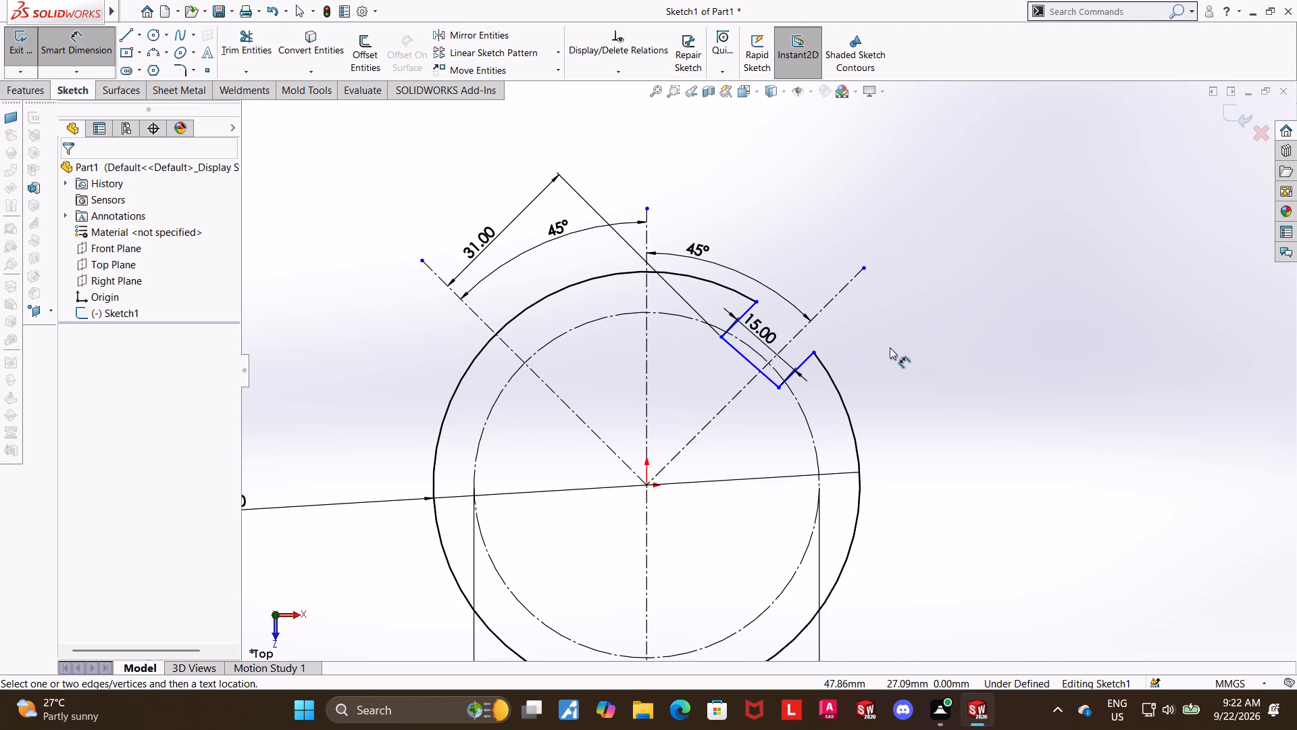
Set the length dimension of the notch's inner edge to 20 mm.
{"action": "scroll", "coordinate": [813, 356], "scroll_direction": "down", "scroll_amount": 5}
{"action": "double_click", "coordinate": [672, 301]}
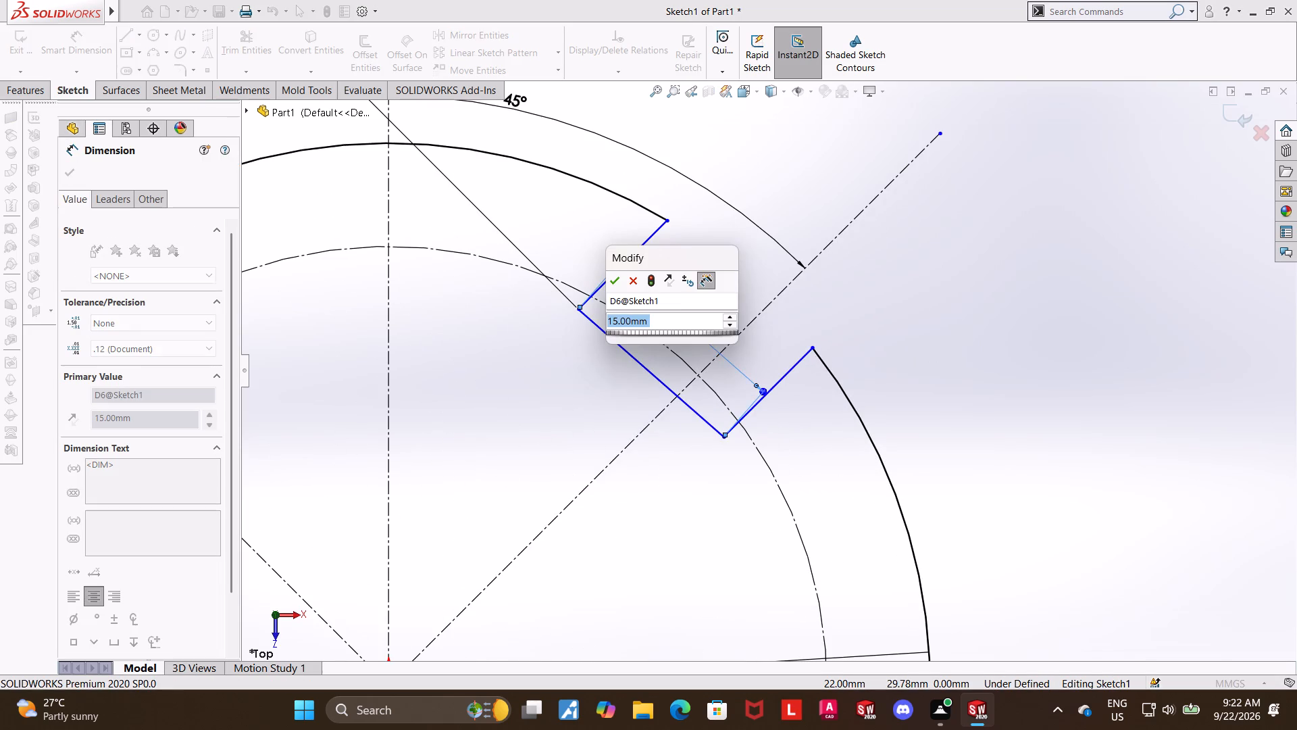
{"action": "type", "text": "20"}
{"action": "key", "text": "Return"}
{"action": "key", "text": "Escape"}
{"action": "key", "text": "Escape"}
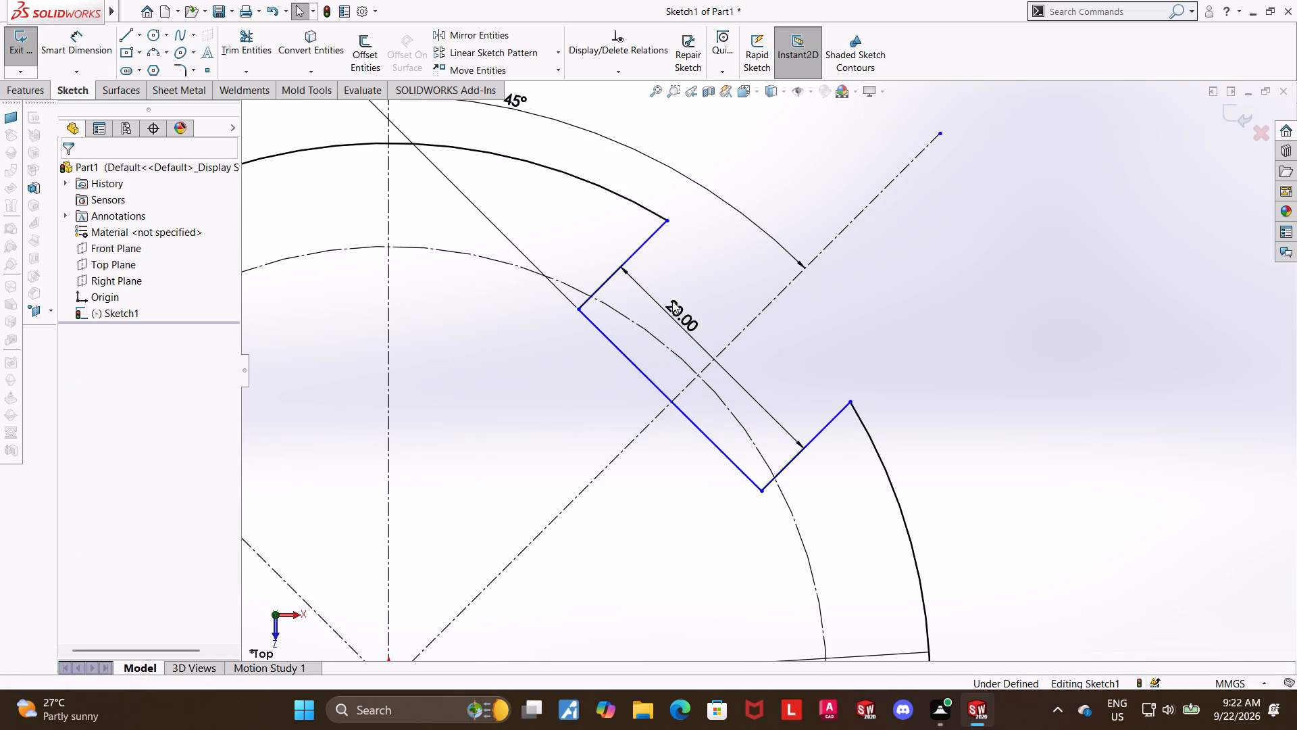
Make the midpoint of the notch's inner edge coincident with the upper-right 45-degree centerline.
{"action": "left_click", "coordinate": [670, 400]}
{"action": "left_click", "coordinate": [657, 418], "text": "ctrl"}
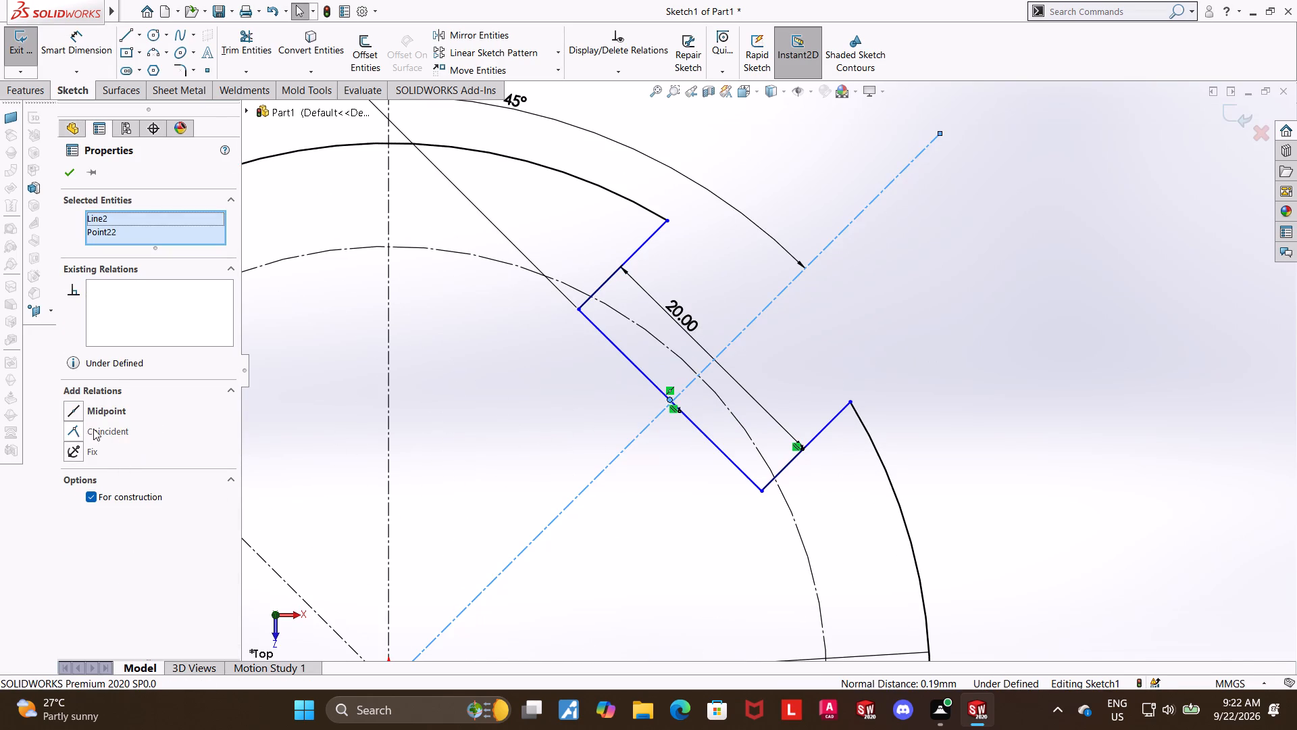
{"action": "left_click", "coordinate": [73, 427]}
{"action": "left_click", "coordinate": [65, 177]}
{"action": "left_click", "coordinate": [1148, 334]}
{"action": "scroll", "coordinate": [1107, 322], "scroll_direction": "up", "scroll_amount": 5}
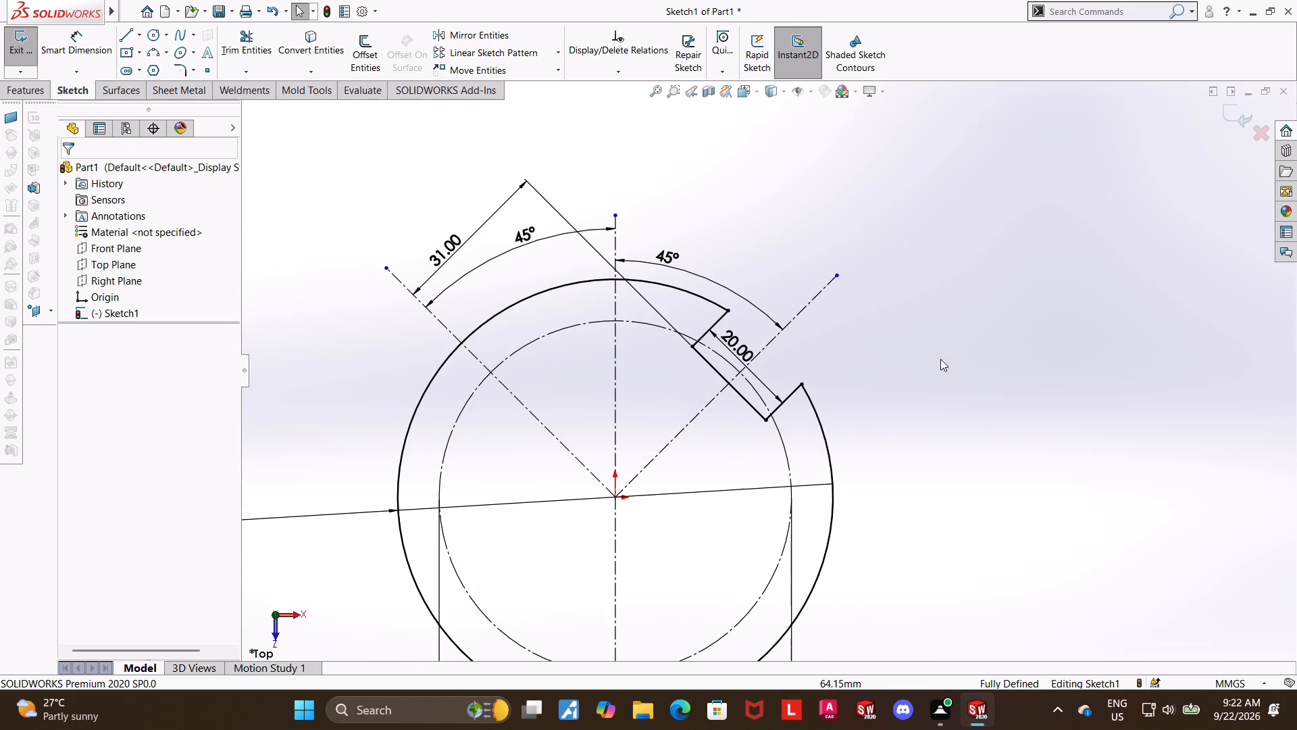
{"action": "left_click", "coordinate": [889, 373]}
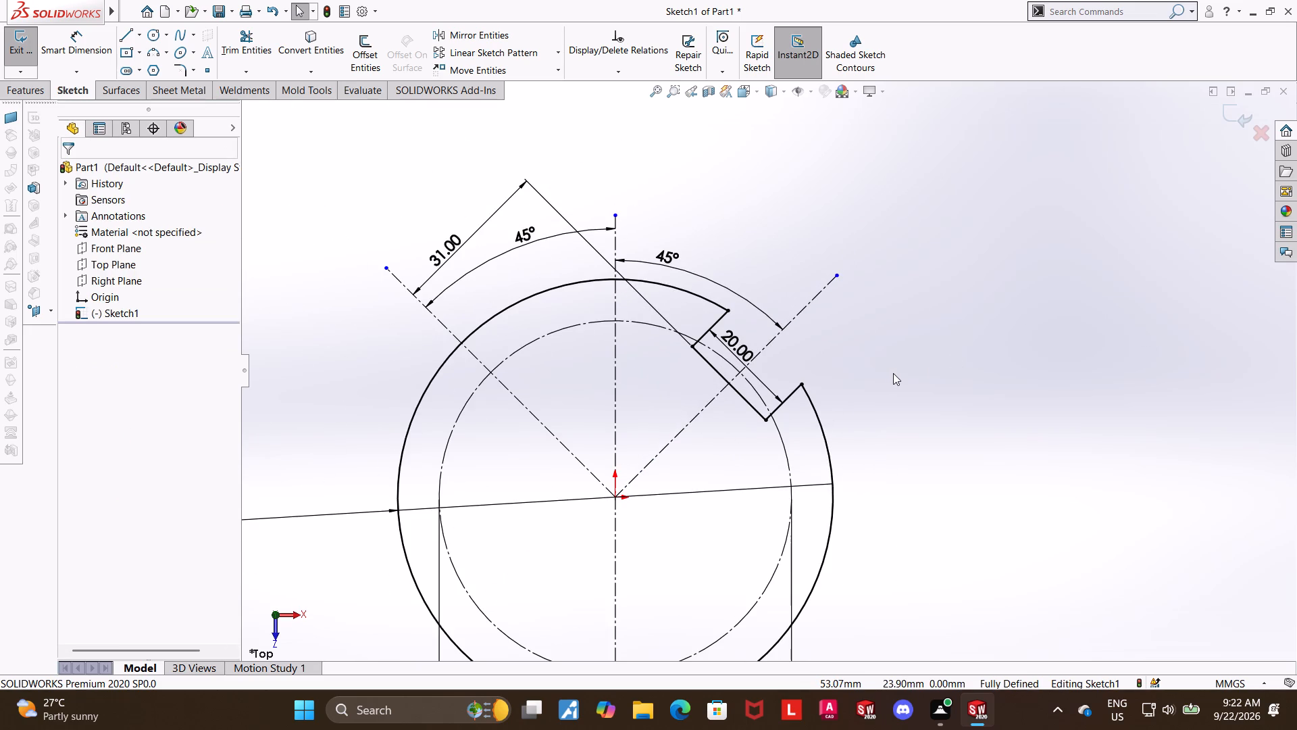
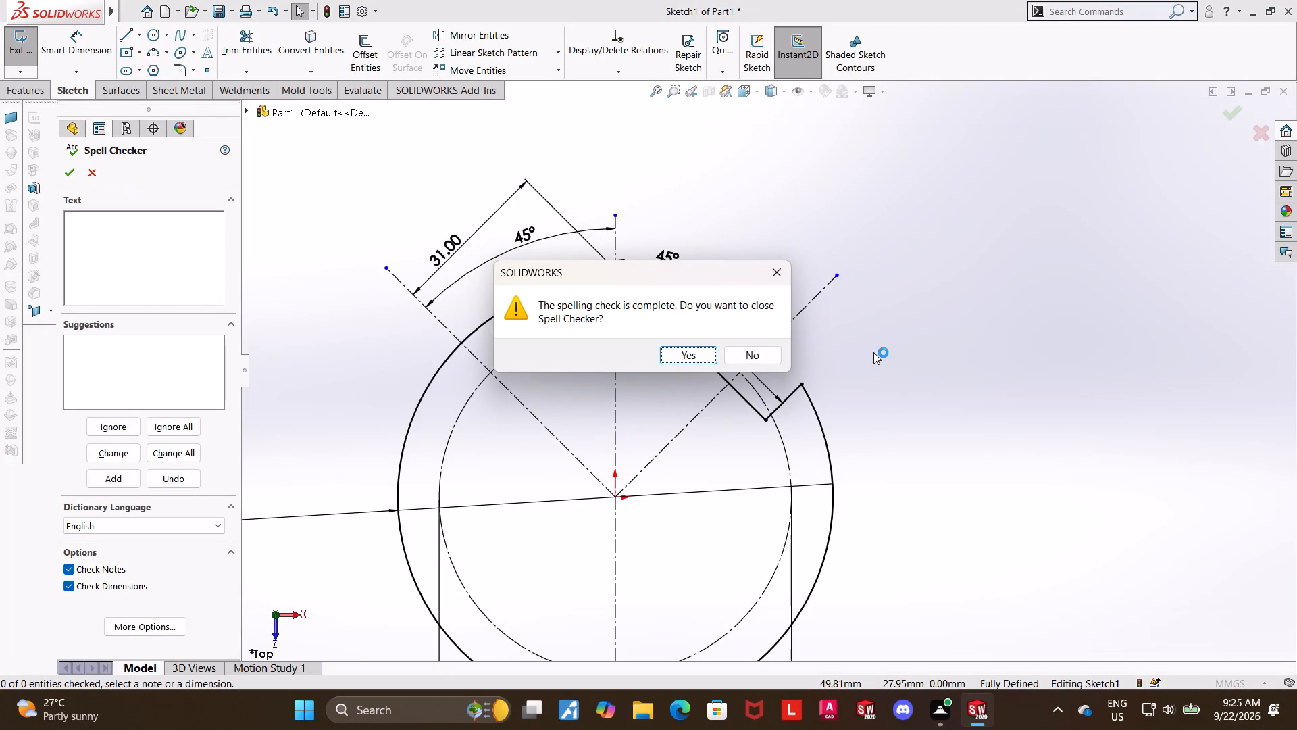
Close the Spell Checker and return to the sketch.
{"action": "left_click", "coordinate": [782, 268]}
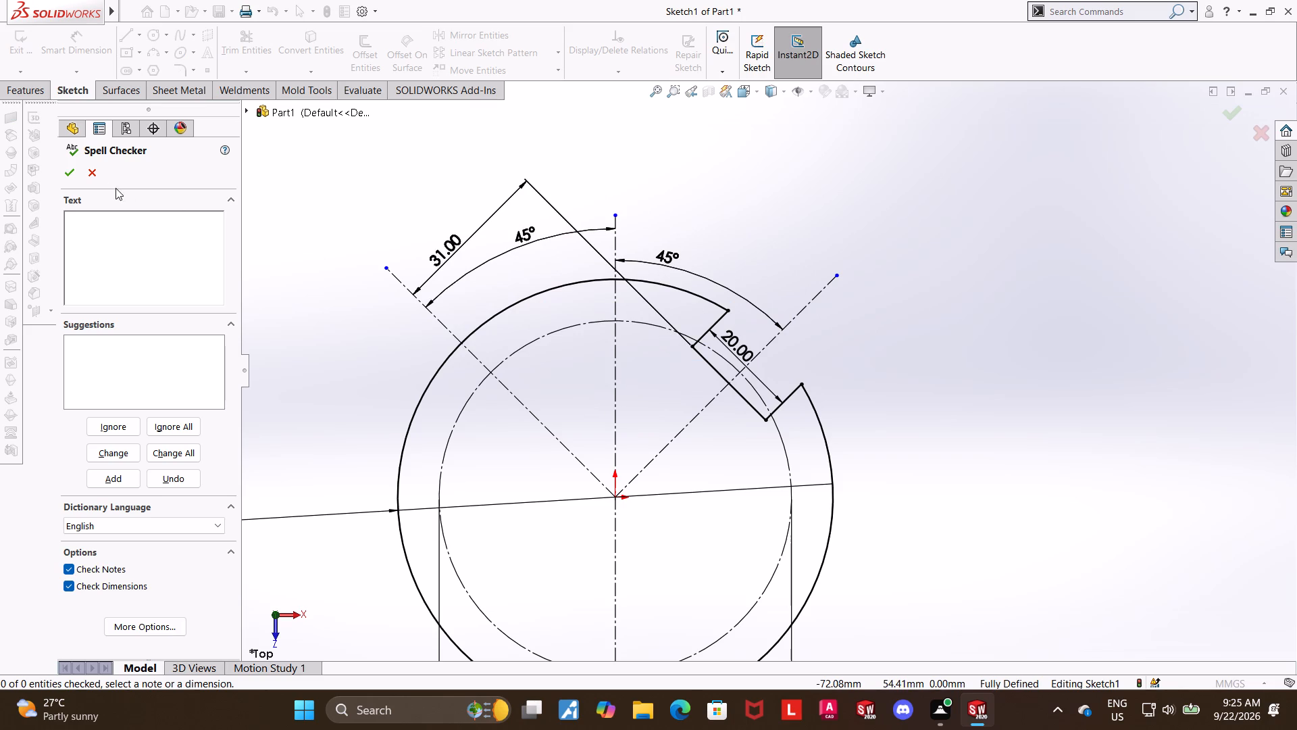
{"action": "left_click", "coordinate": [90, 177]}
{"action": "left_click", "coordinate": [981, 260]}
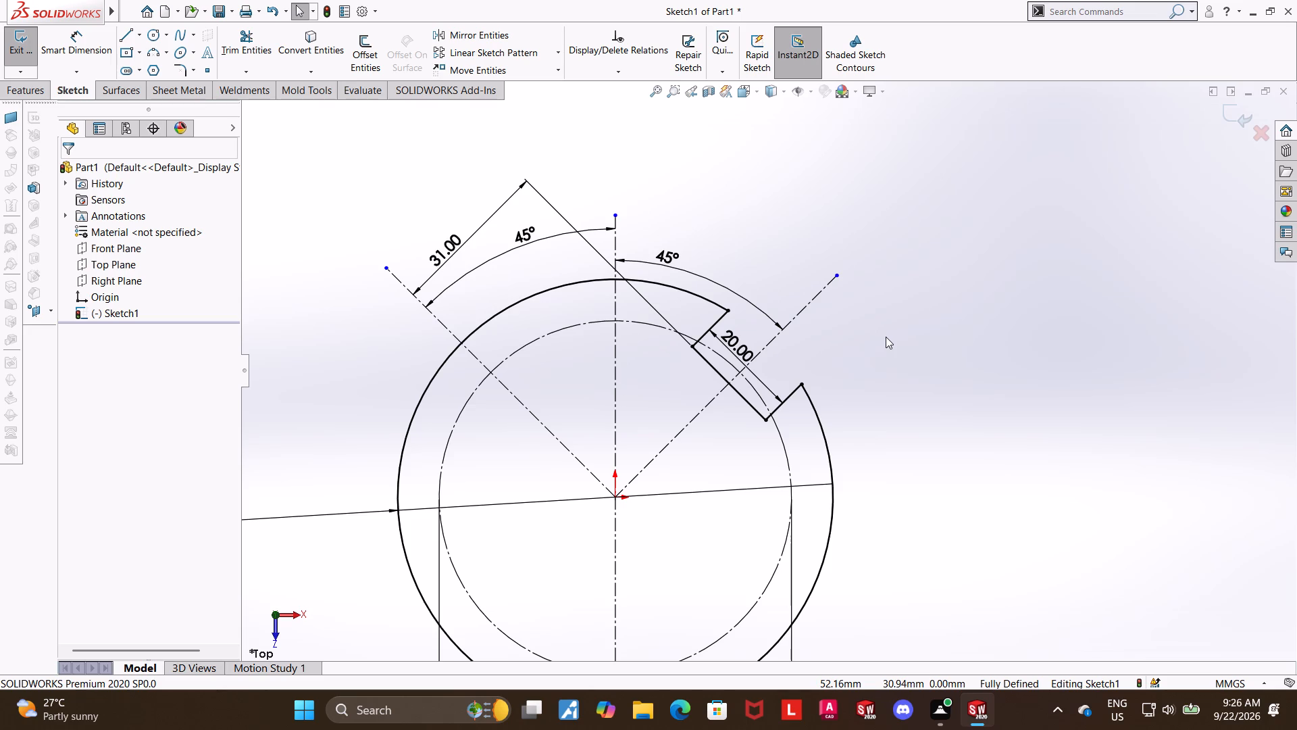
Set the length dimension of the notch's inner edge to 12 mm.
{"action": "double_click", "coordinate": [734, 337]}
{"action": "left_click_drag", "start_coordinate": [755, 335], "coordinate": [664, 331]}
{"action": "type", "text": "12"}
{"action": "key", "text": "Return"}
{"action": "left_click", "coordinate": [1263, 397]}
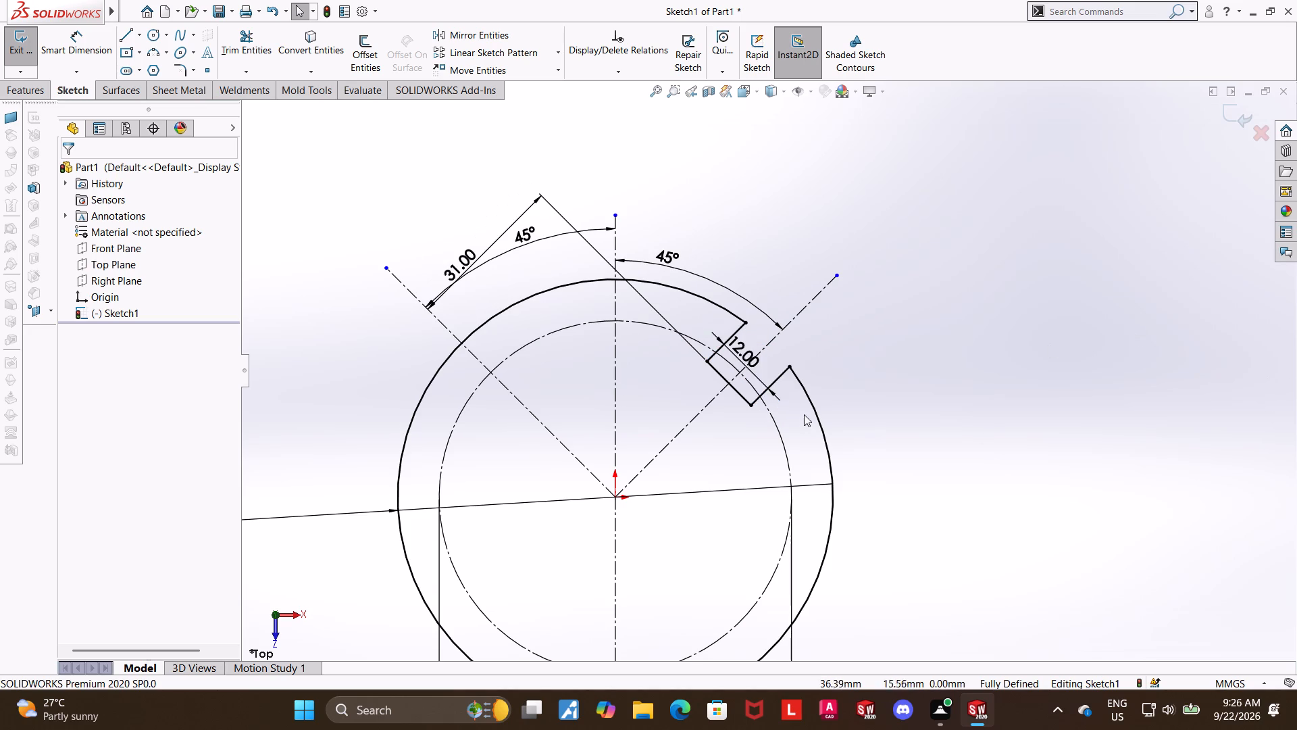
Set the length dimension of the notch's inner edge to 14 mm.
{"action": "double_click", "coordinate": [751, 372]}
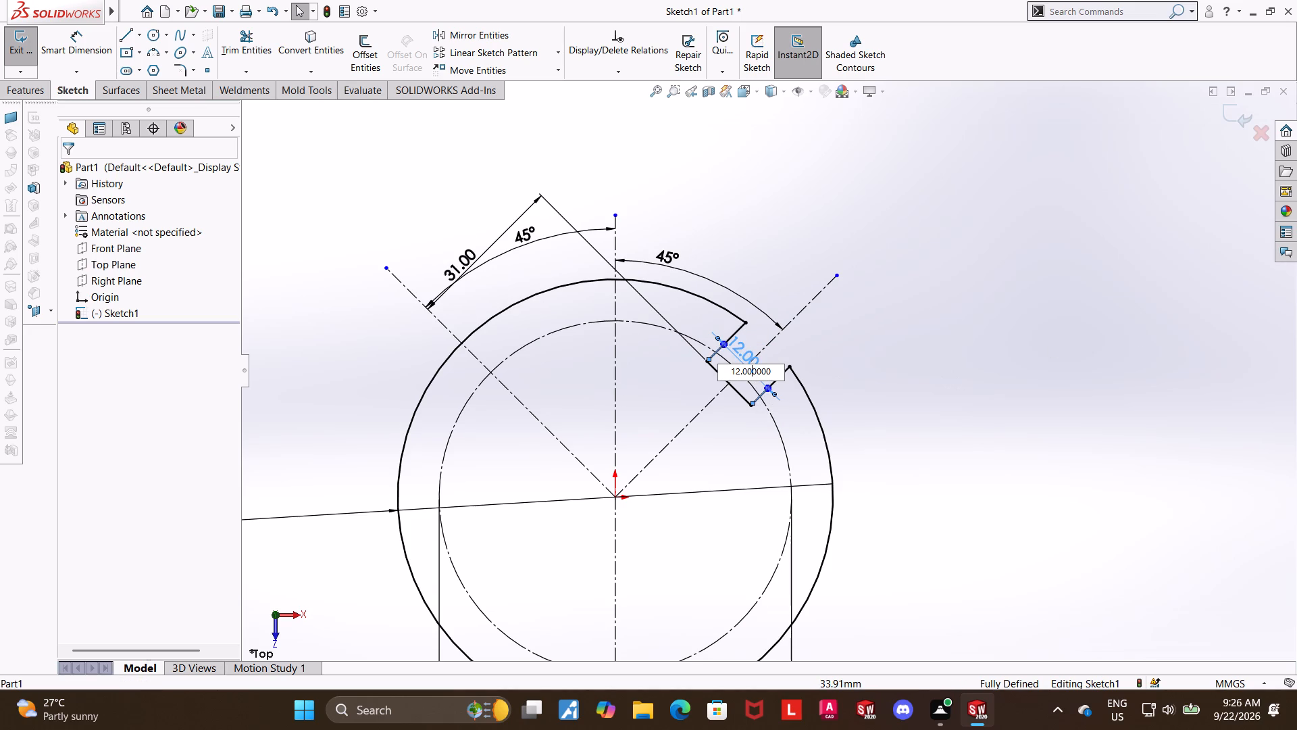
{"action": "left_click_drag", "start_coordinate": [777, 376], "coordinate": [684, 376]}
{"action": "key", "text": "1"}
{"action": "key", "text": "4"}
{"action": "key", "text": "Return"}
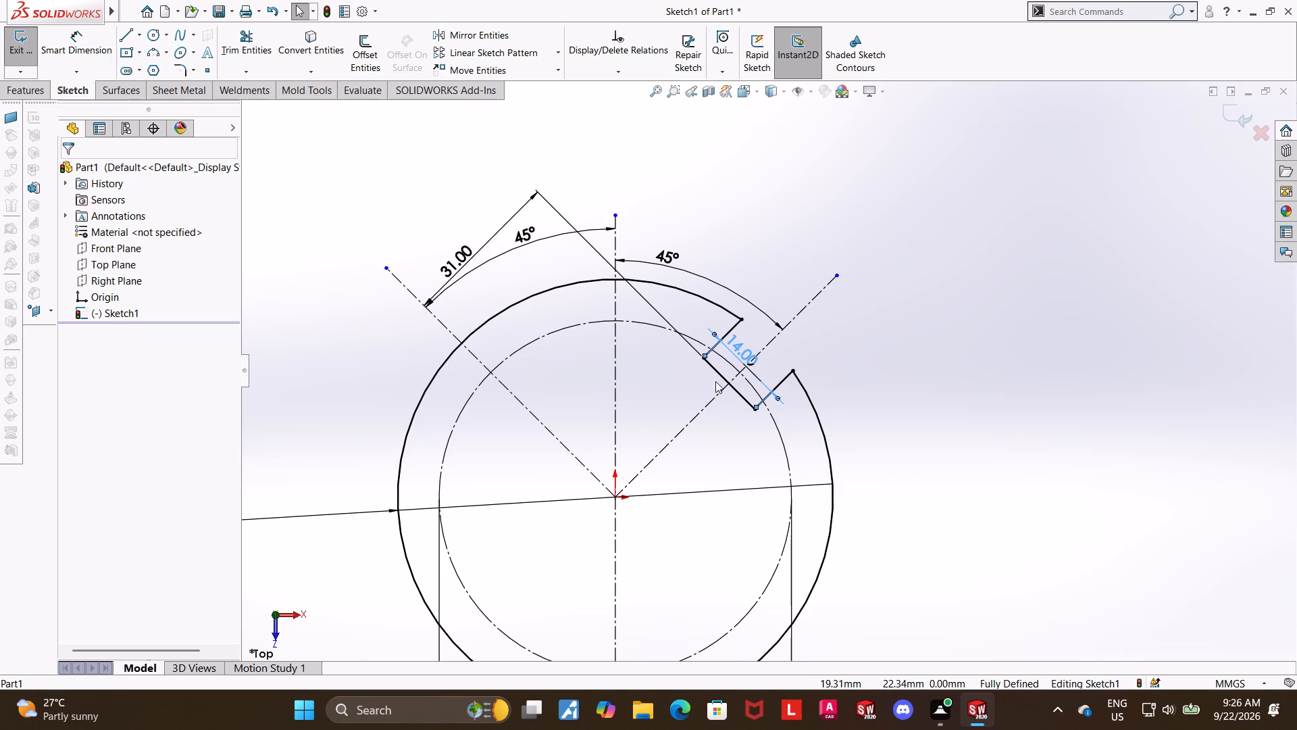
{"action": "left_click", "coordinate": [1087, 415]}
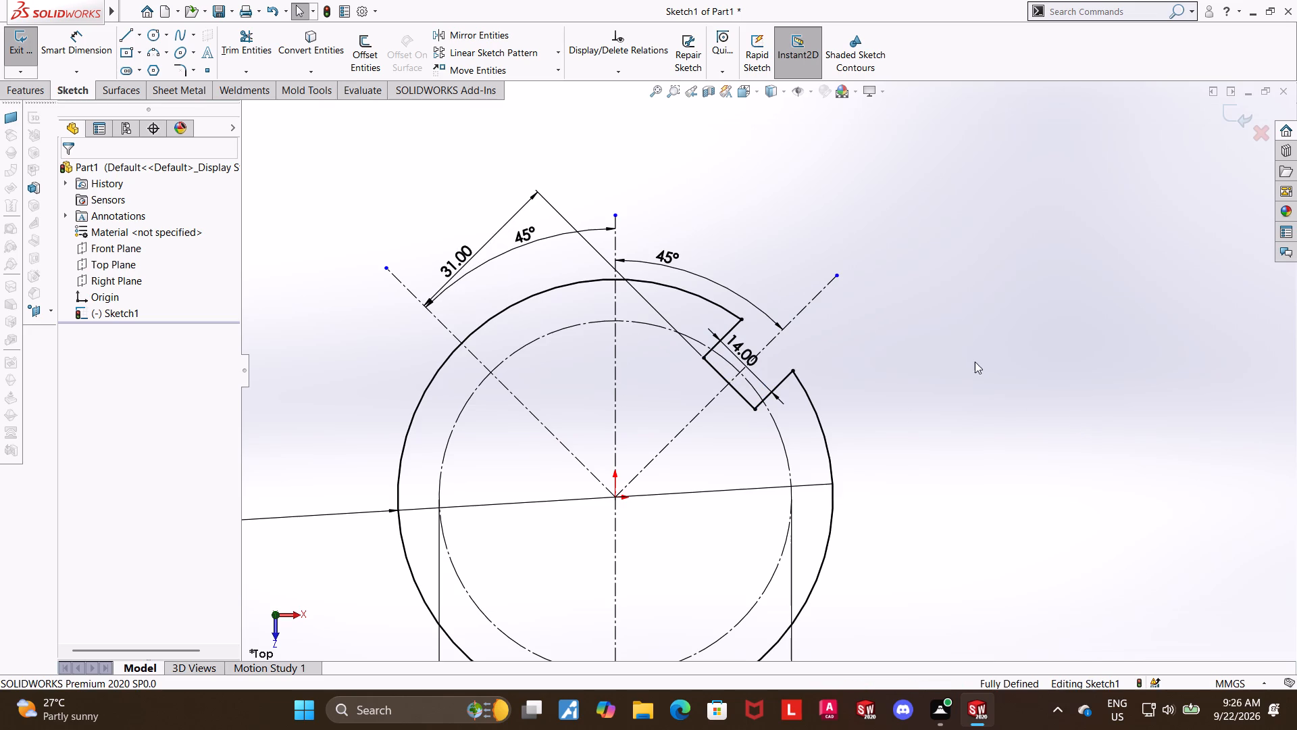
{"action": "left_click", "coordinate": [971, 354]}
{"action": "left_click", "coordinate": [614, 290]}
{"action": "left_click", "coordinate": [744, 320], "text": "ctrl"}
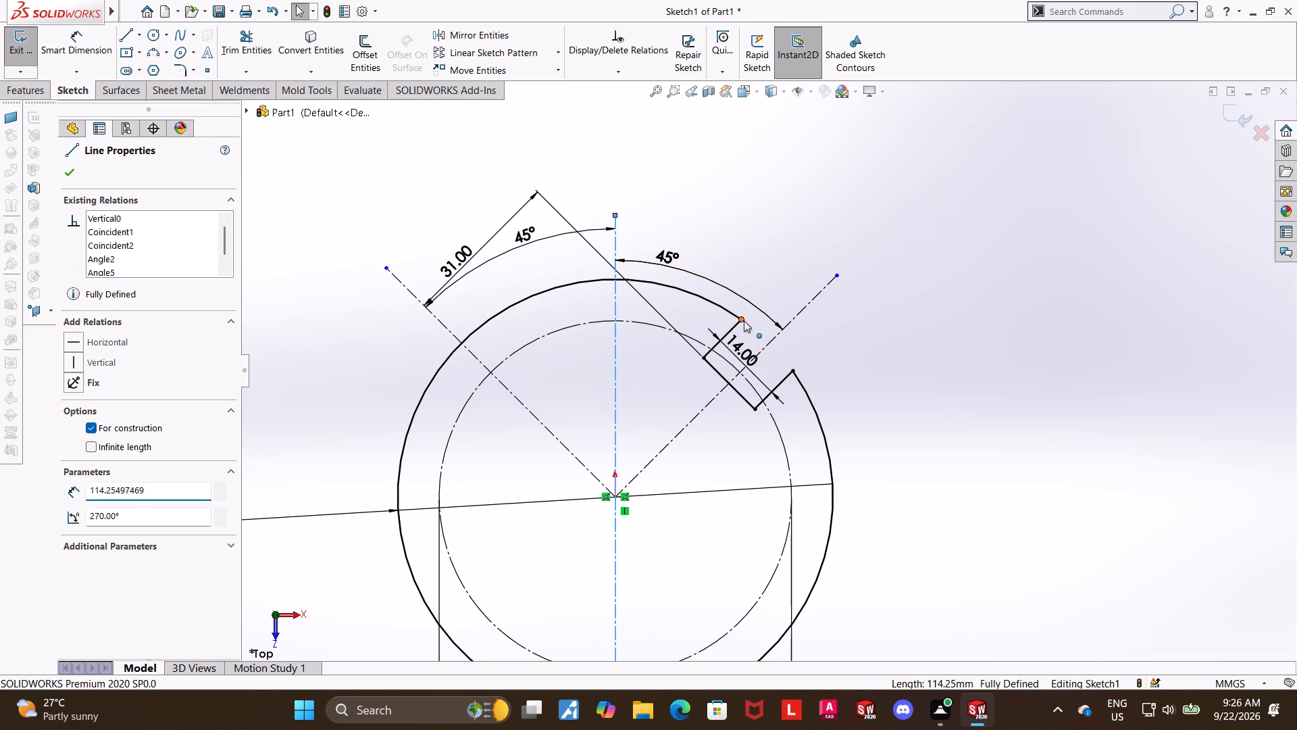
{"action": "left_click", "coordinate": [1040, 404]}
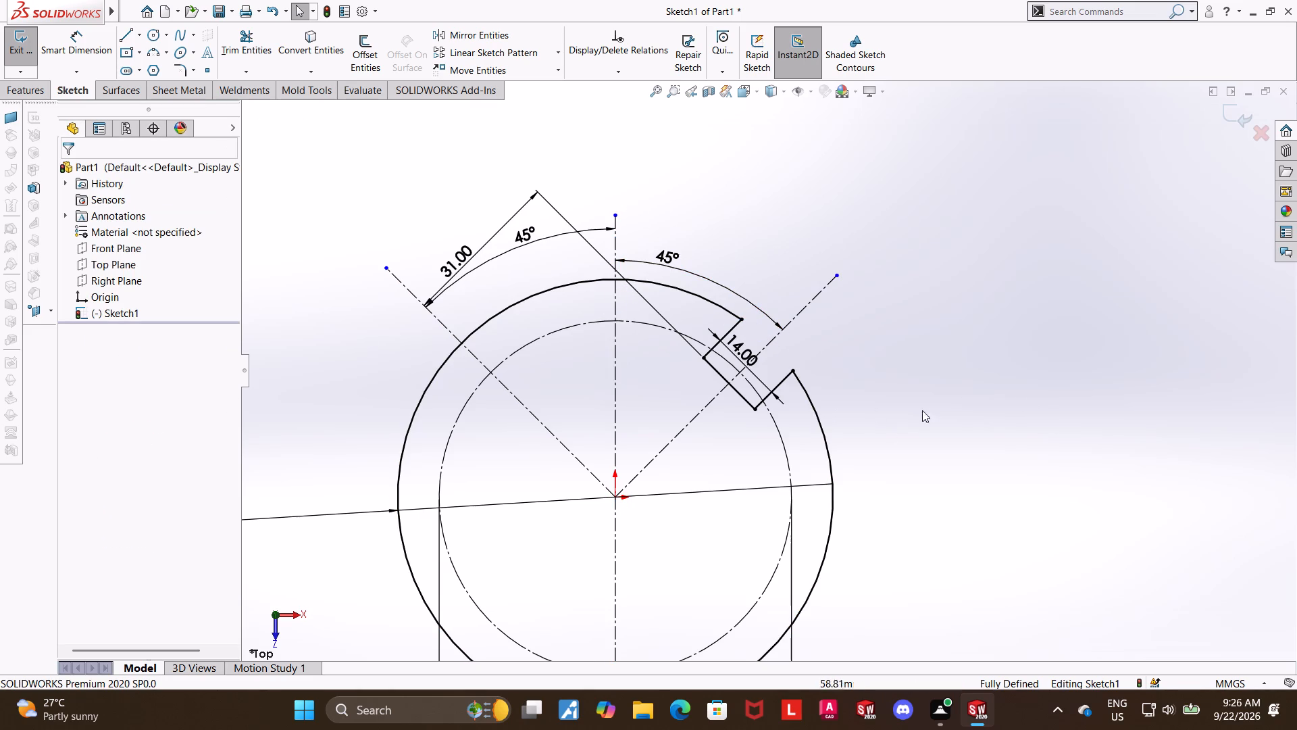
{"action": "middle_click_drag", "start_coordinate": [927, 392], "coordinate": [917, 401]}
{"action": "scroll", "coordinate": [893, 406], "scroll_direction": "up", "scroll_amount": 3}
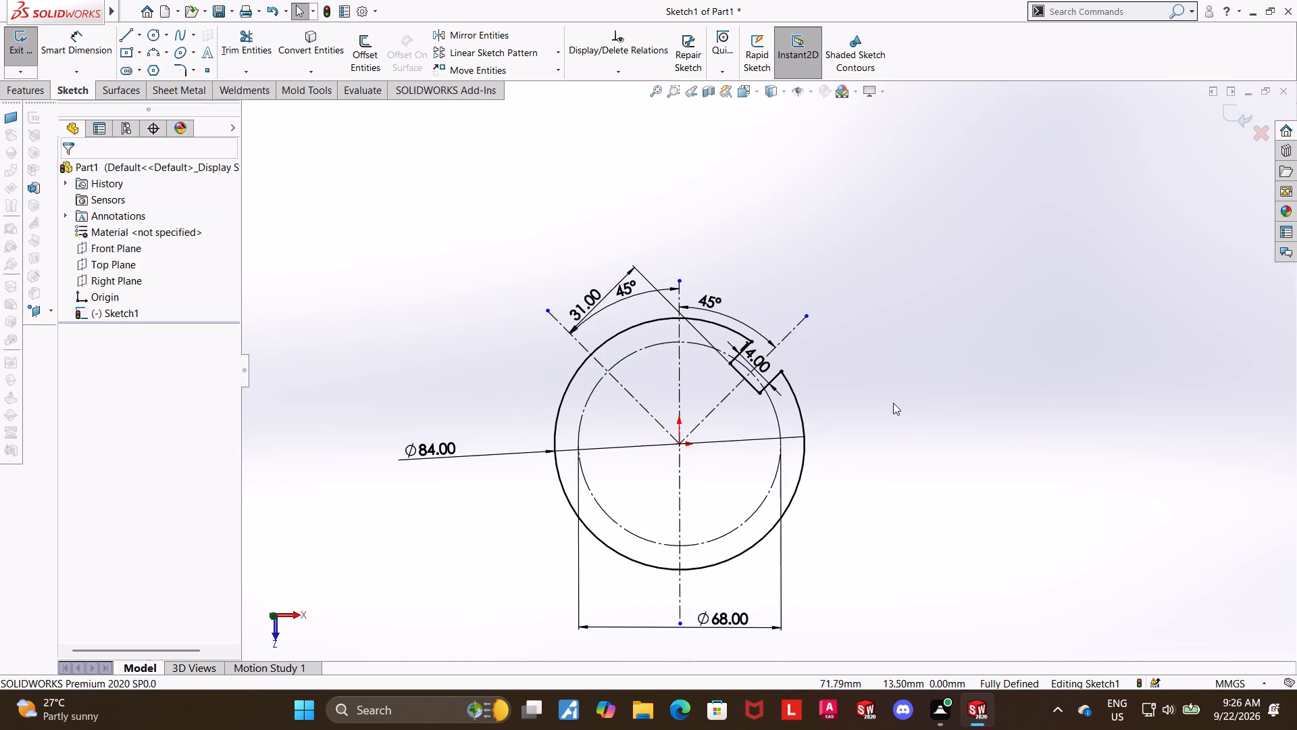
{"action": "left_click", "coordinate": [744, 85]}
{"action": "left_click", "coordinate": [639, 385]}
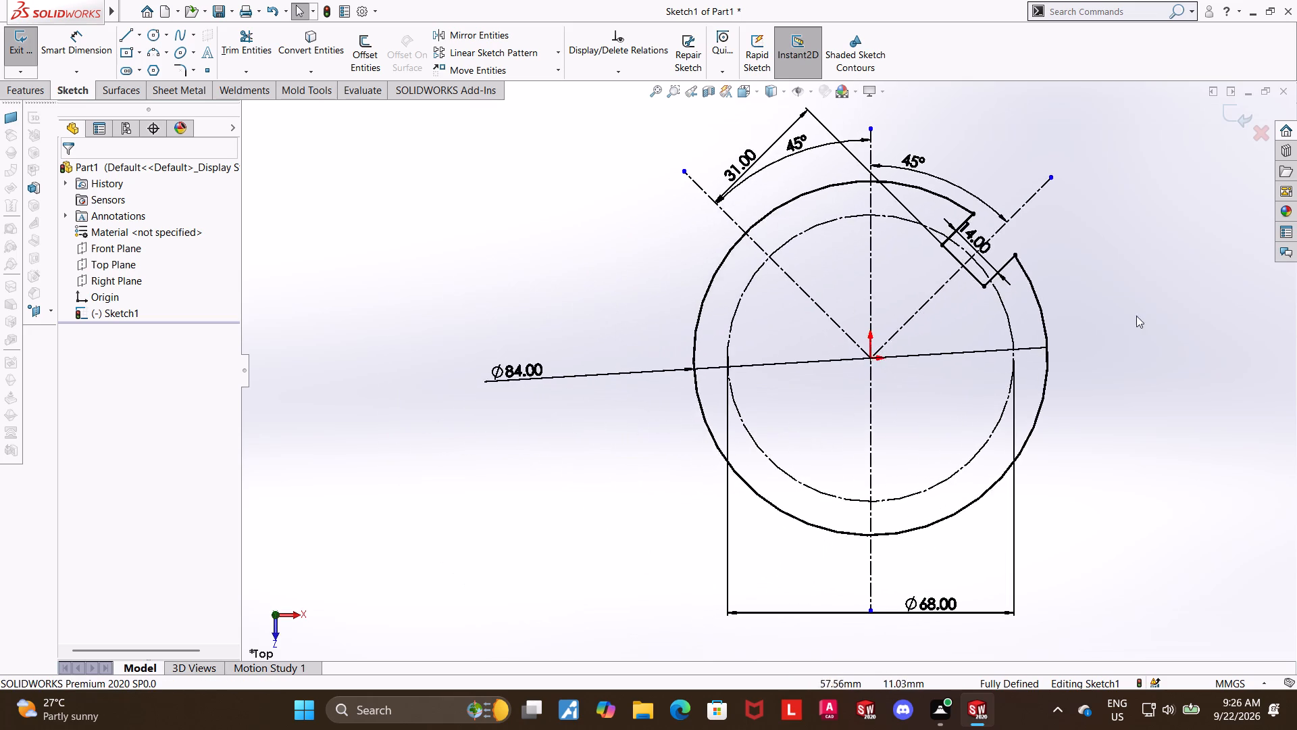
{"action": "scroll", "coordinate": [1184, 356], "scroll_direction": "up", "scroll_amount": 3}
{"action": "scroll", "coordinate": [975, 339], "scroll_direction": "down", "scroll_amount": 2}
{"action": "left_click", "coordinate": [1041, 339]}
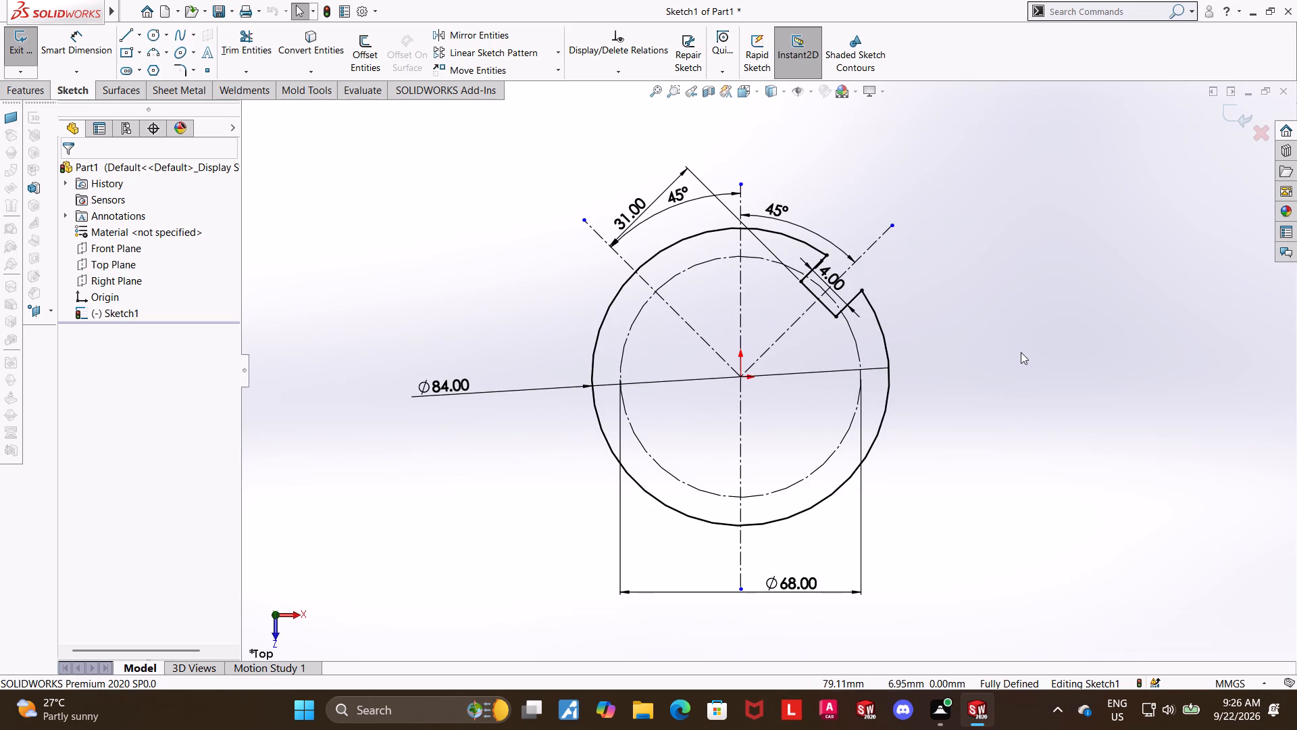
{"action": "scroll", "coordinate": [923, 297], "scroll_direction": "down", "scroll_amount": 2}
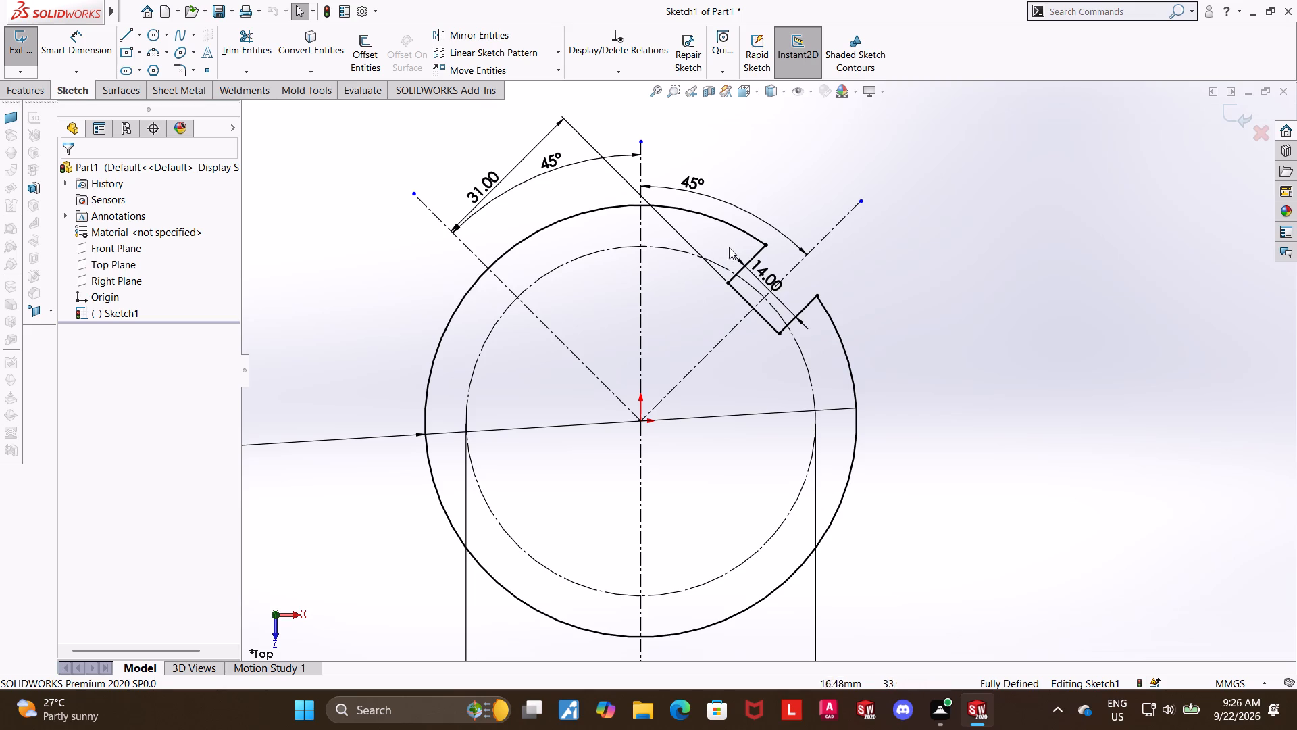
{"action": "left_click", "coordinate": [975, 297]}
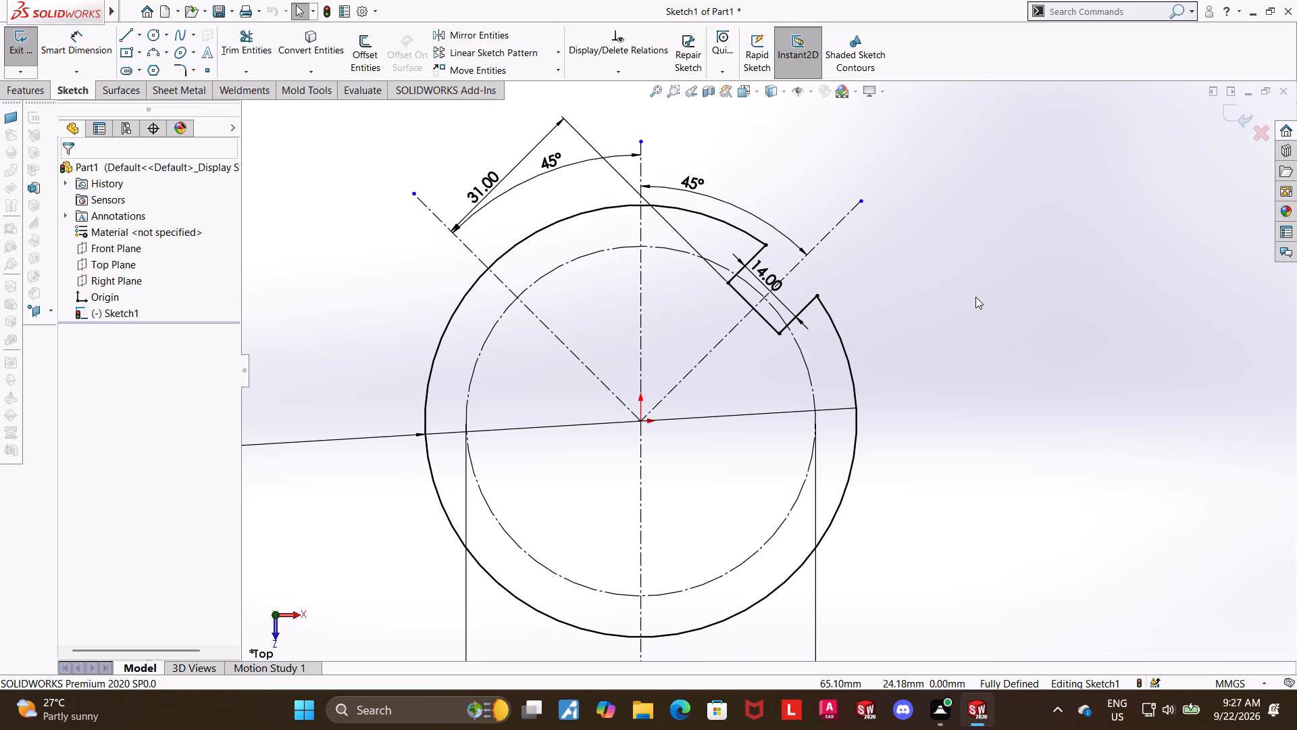
Set the length dimension of the notch's inner edge to 15 mm.
{"action": "double_click", "coordinate": [769, 270]}
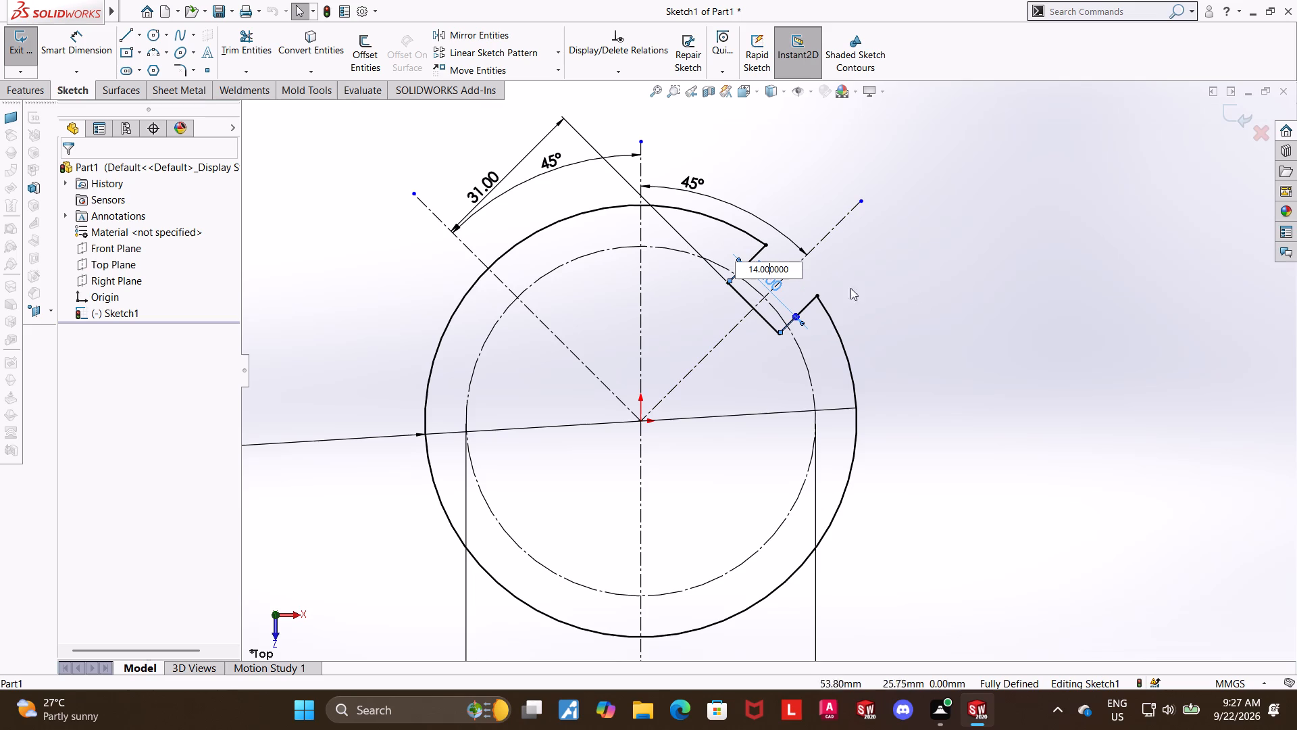
{"action": "left_click_drag", "start_coordinate": [791, 272], "coordinate": [652, 272]}
{"action": "type", "text": "15"}
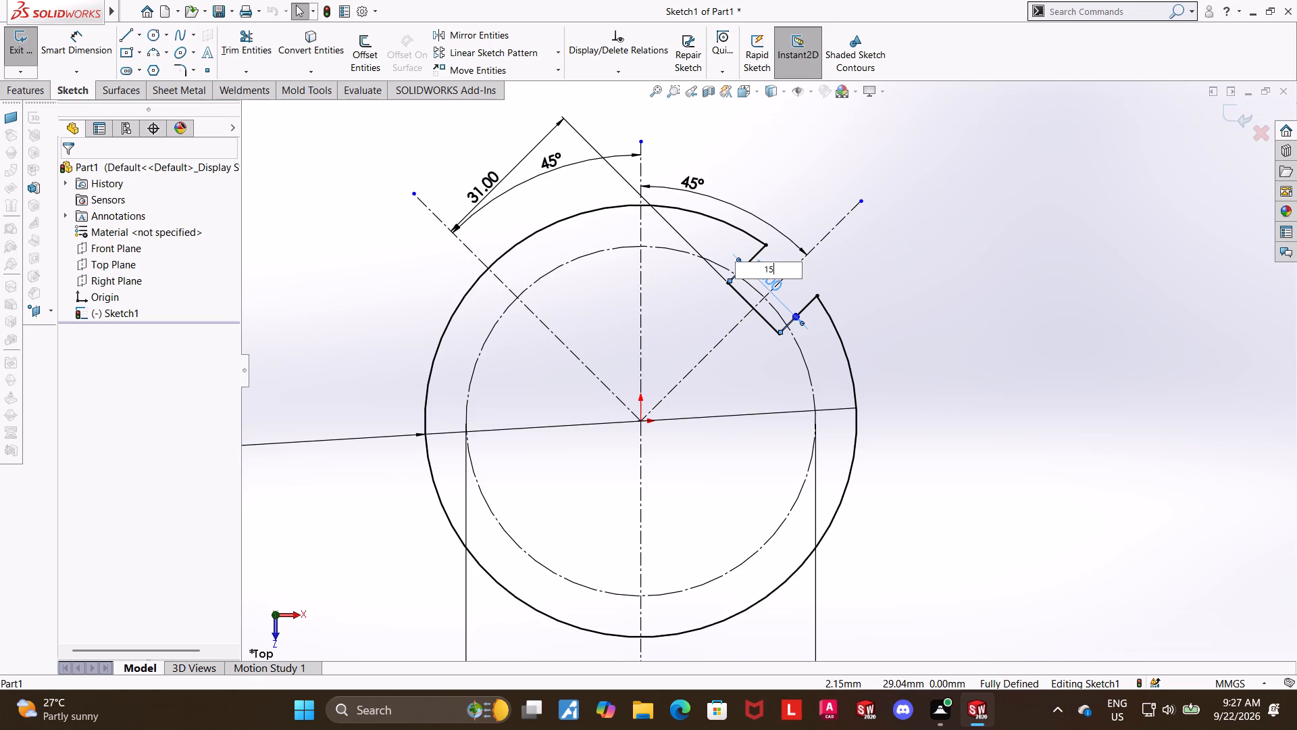
{"action": "key", "text": "Return"}
{"action": "left_click", "coordinate": [1211, 380]}
{"action": "left_click", "coordinate": [1036, 366]}
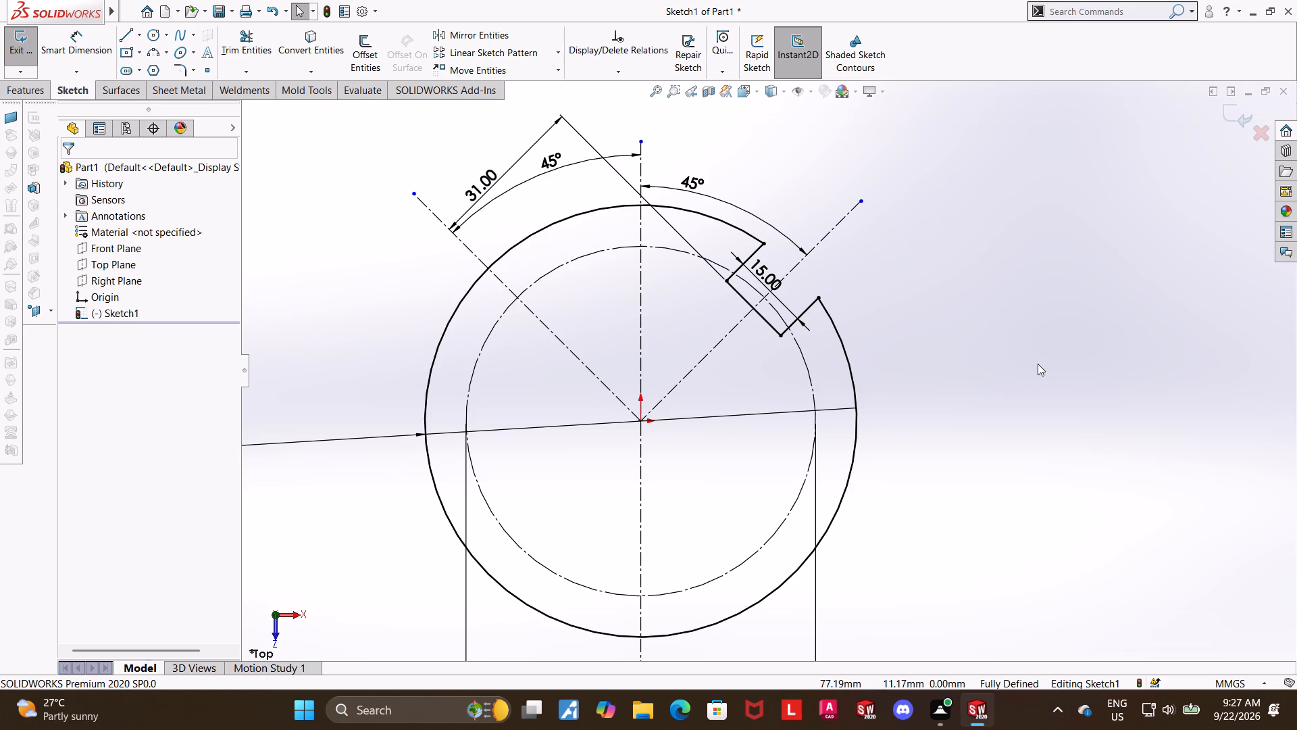
{"action": "left_click", "coordinate": [1038, 364]}
Circular-pattern the three notch lines about the origin with 4 equally spaced instances over 360 degrees.
{"action": "left_click", "coordinate": [501, 55]}
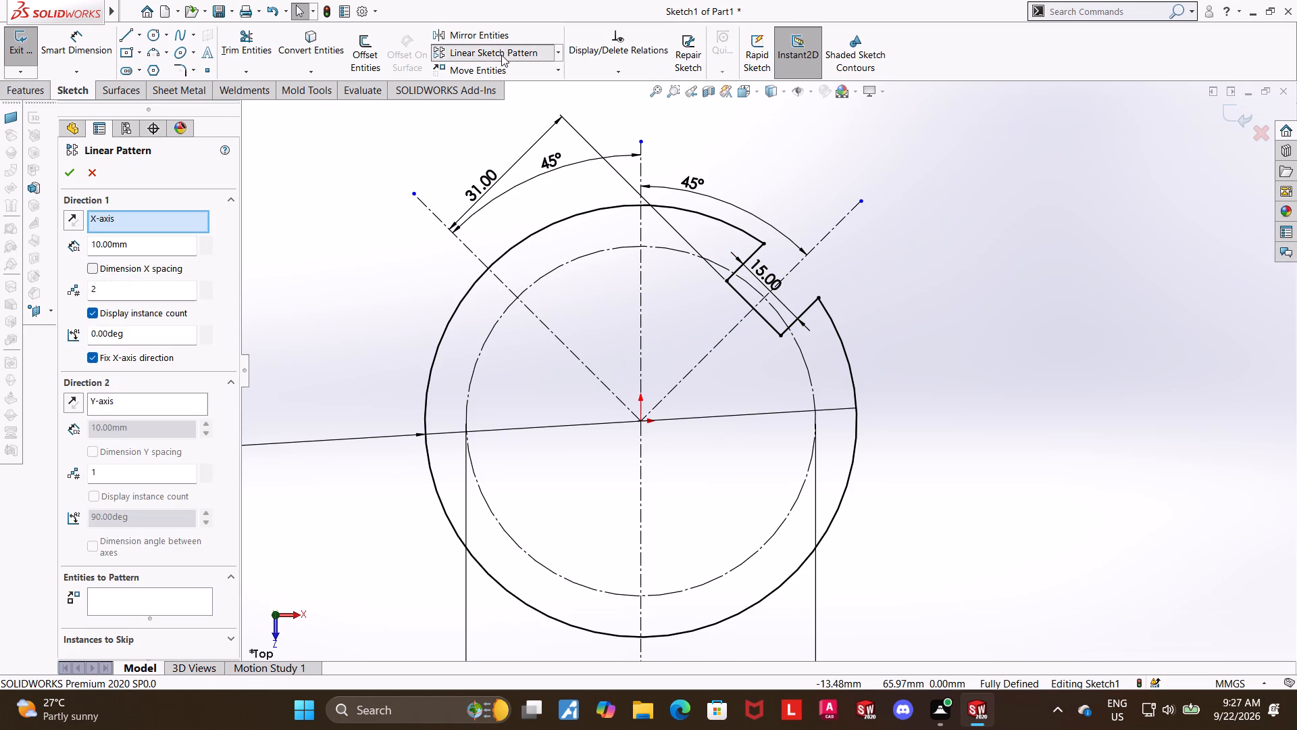
{"action": "left_click", "coordinate": [96, 174]}
{"action": "left_click", "coordinate": [555, 50]}
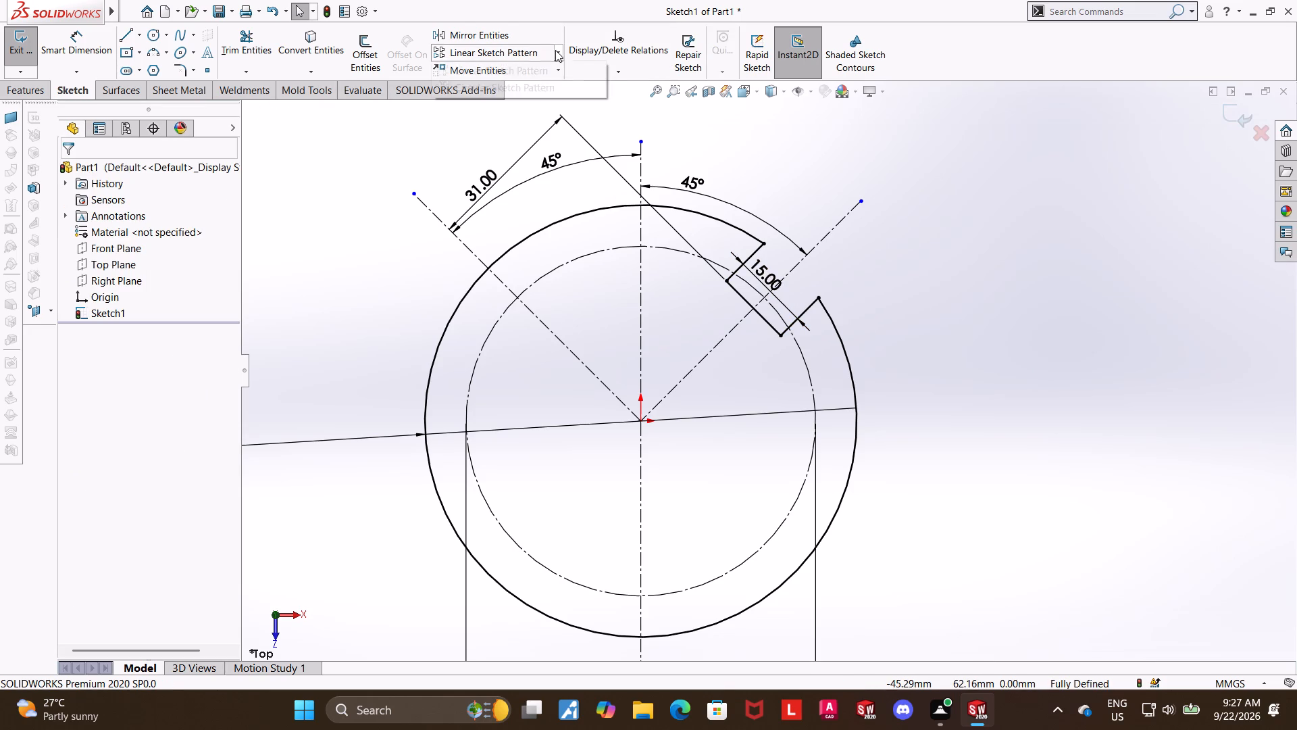
{"action": "left_click", "coordinate": [525, 85]}
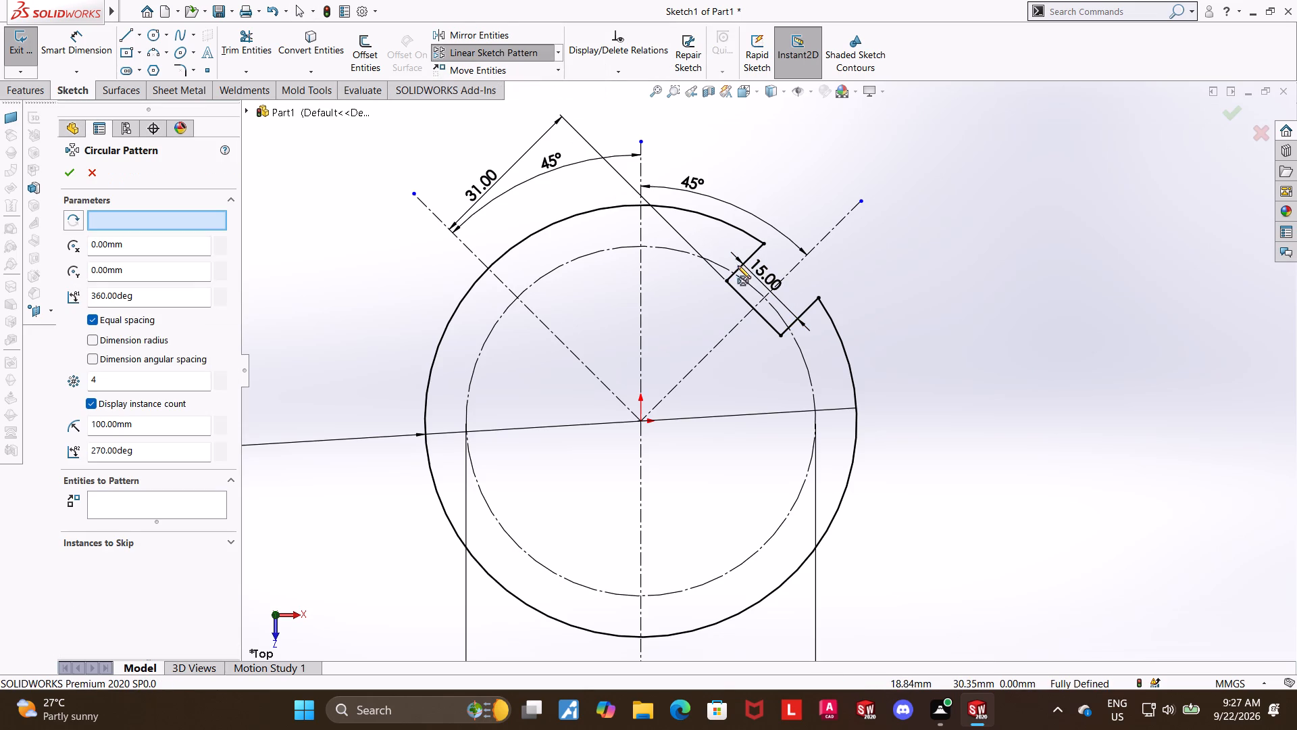
{"action": "left_click", "coordinate": [740, 268]}
{"action": "left_click", "coordinate": [735, 293], "text": "ctrl"}
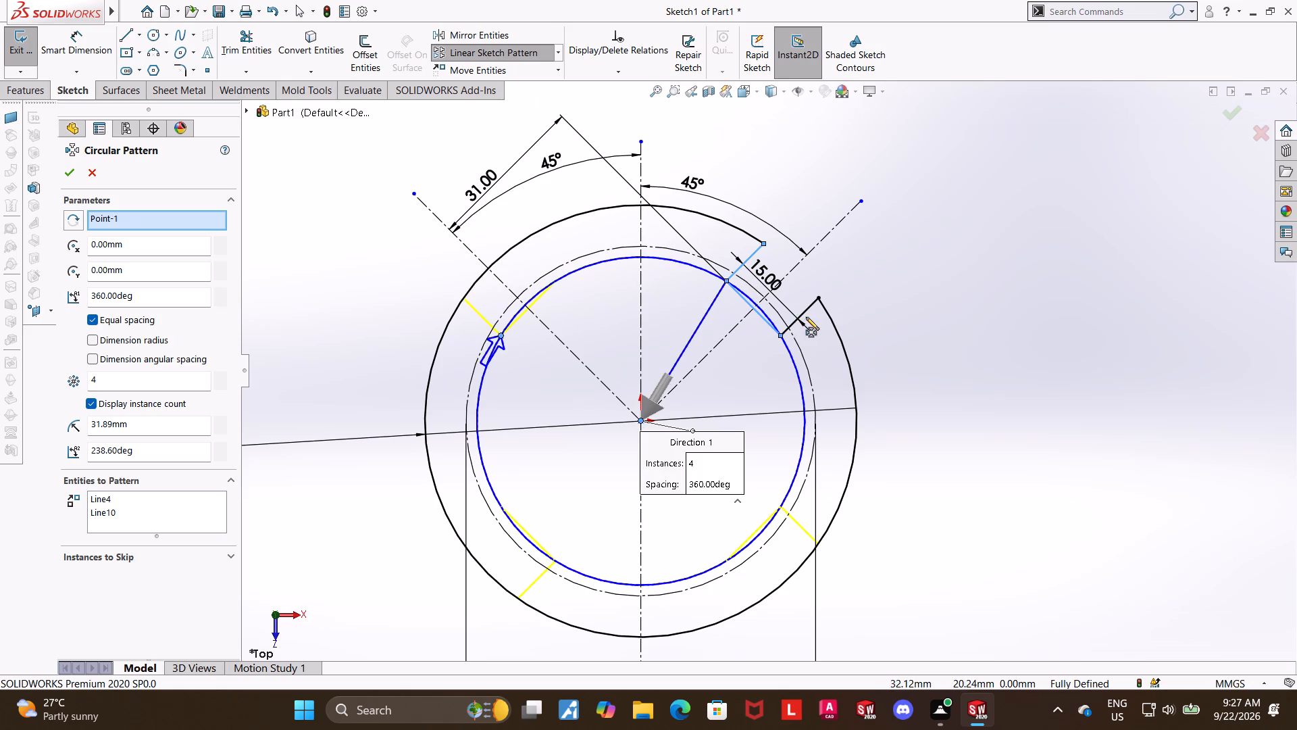
{"action": "left_click", "coordinate": [805, 314], "text": "ctrl"}
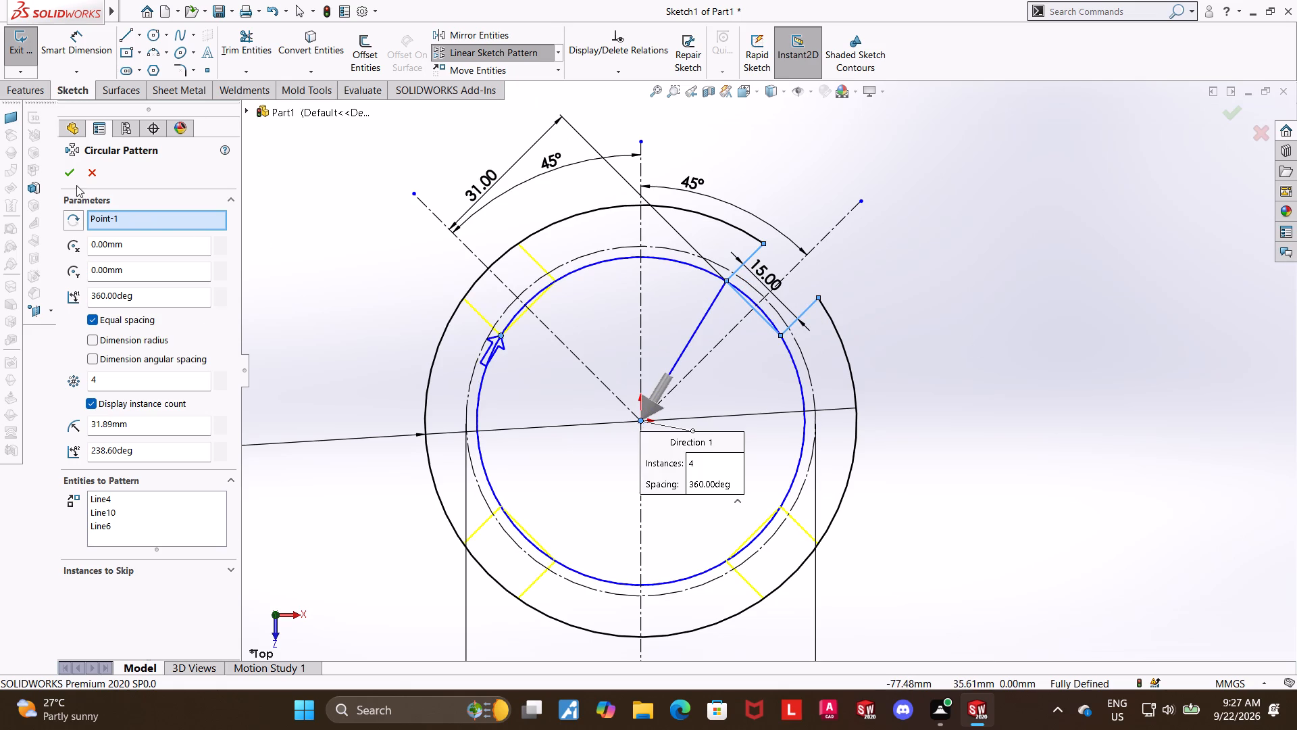
{"action": "left_click", "coordinate": [66, 168]}
{"action": "left_click", "coordinate": [1067, 308]}
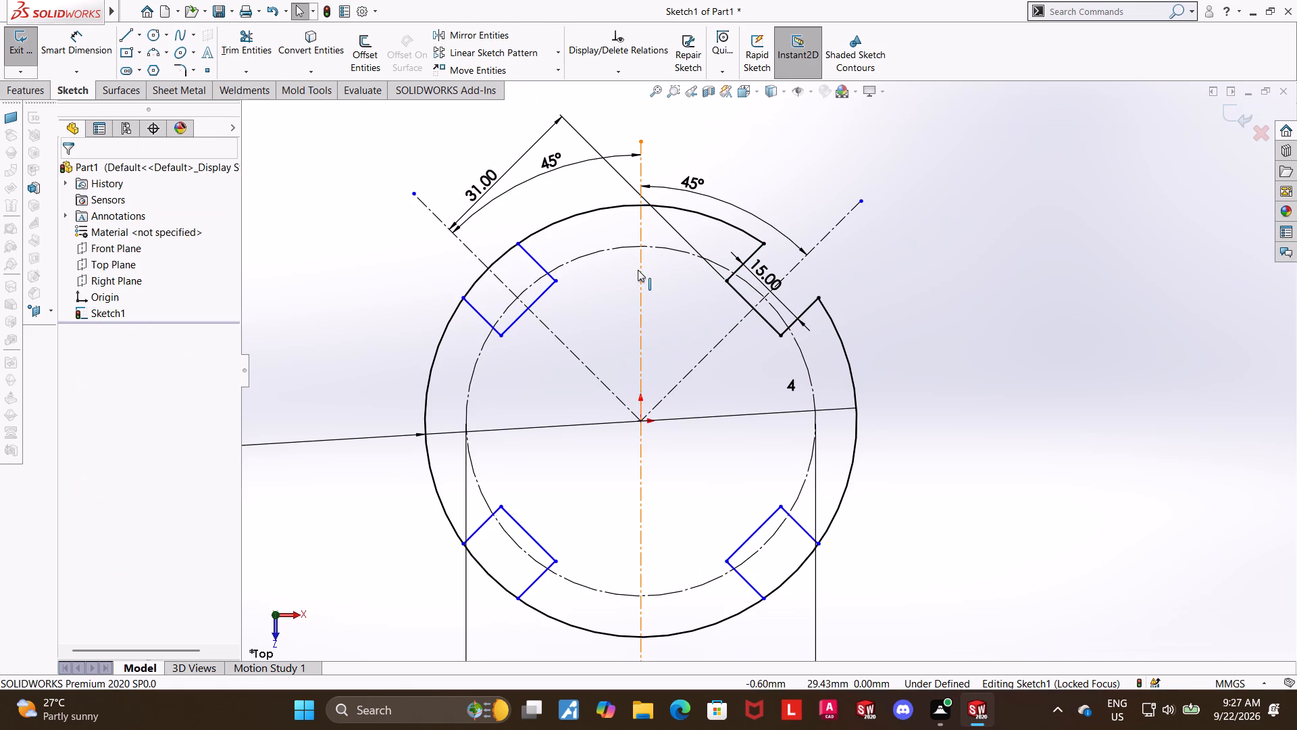
Power-trim the outer circle's arcs across the mouths of the three patterned notches.
{"action": "left_click", "coordinate": [252, 43]}
{"action": "scroll", "coordinate": [515, 303], "scroll_direction": "down", "scroll_amount": 2}
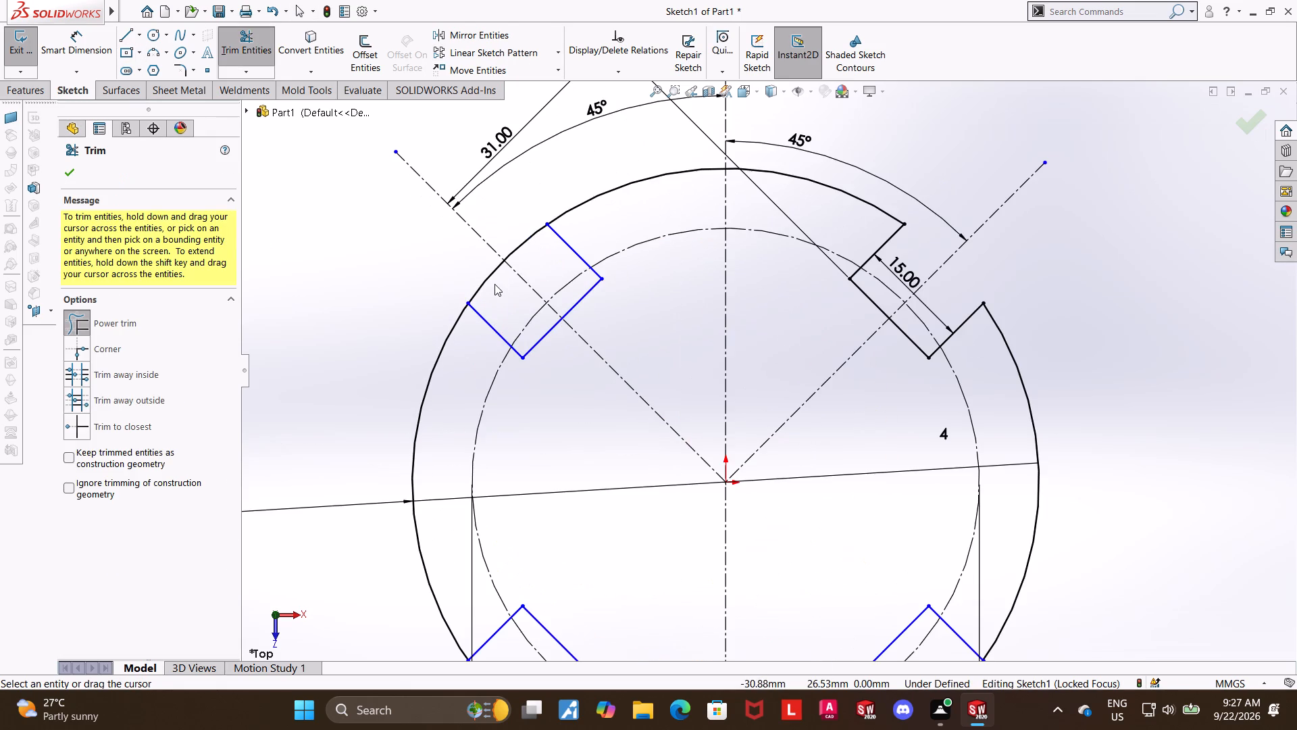
{"action": "left_click_drag", "start_coordinate": [494, 284], "coordinate": [458, 247]}
{"action": "left_click_drag", "start_coordinate": [521, 250], "coordinate": [504, 210]}
{"action": "scroll", "coordinate": [568, 301], "scroll_direction": "up", "scroll_amount": 2}
{"action": "left_click_drag", "start_coordinate": [597, 586], "coordinate": [568, 629]}
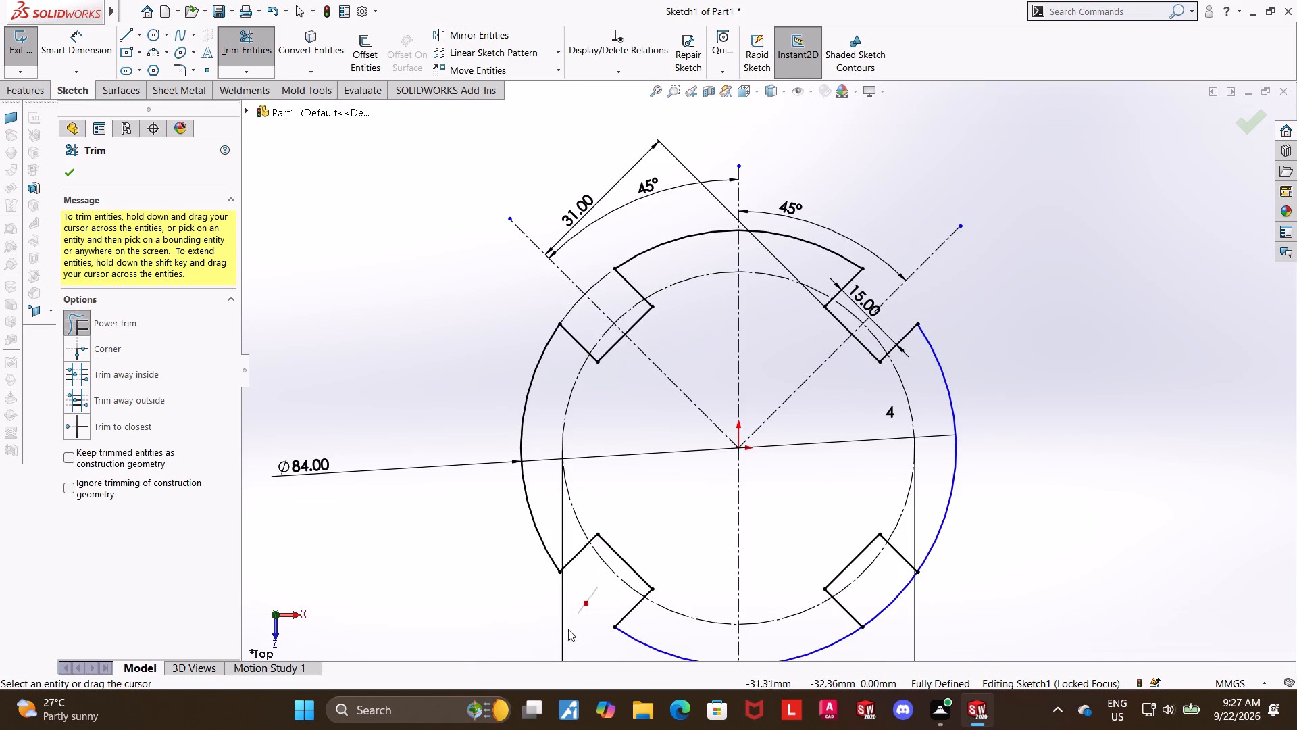
{"action": "left_click_drag", "start_coordinate": [568, 629], "coordinate": [567, 633]}
{"action": "left_click_drag", "start_coordinate": [885, 591], "coordinate": [925, 632]}
{"action": "scroll", "coordinate": [992, 515], "scroll_direction": "up", "scroll_amount": 2}
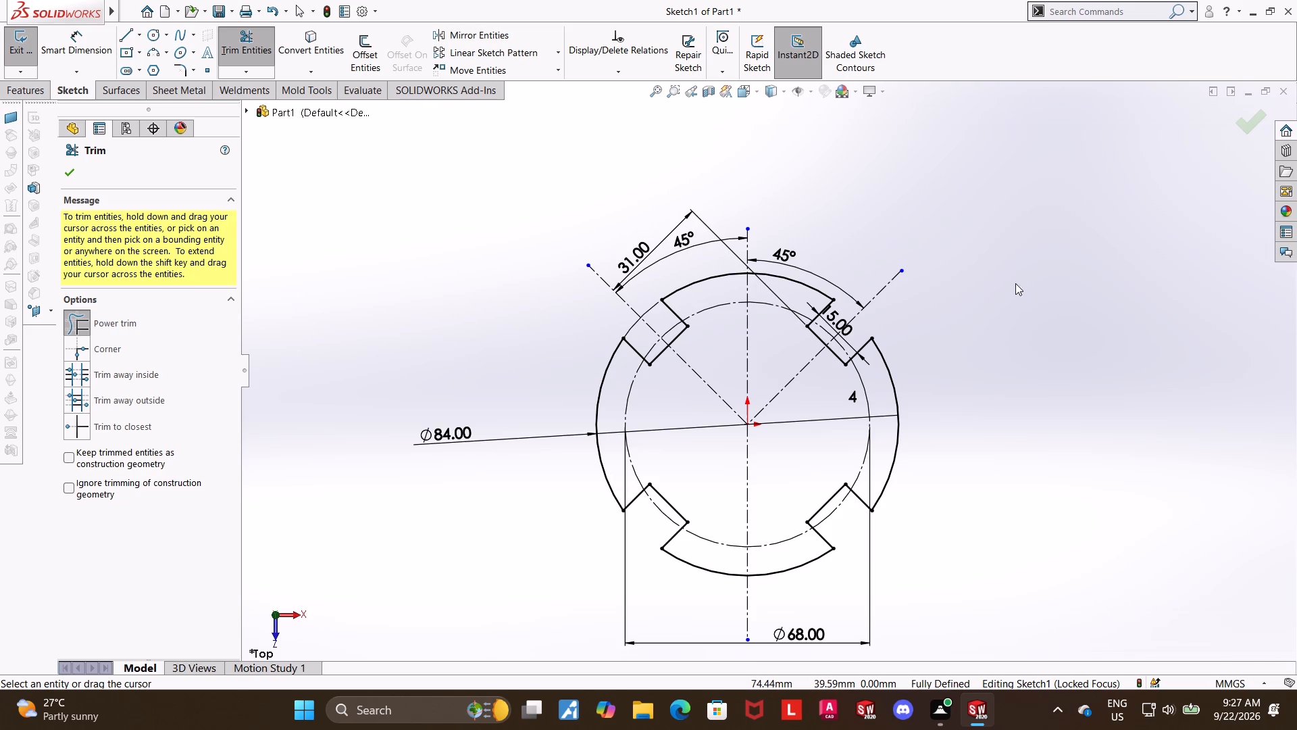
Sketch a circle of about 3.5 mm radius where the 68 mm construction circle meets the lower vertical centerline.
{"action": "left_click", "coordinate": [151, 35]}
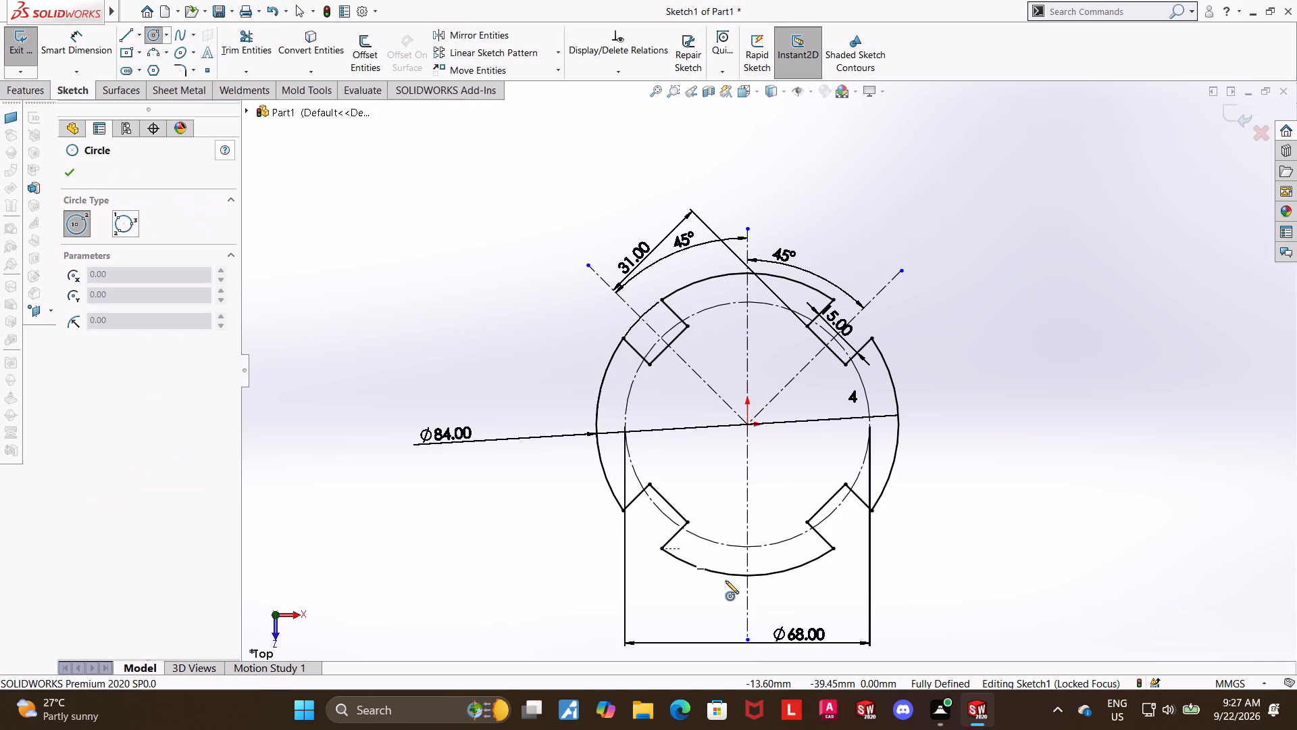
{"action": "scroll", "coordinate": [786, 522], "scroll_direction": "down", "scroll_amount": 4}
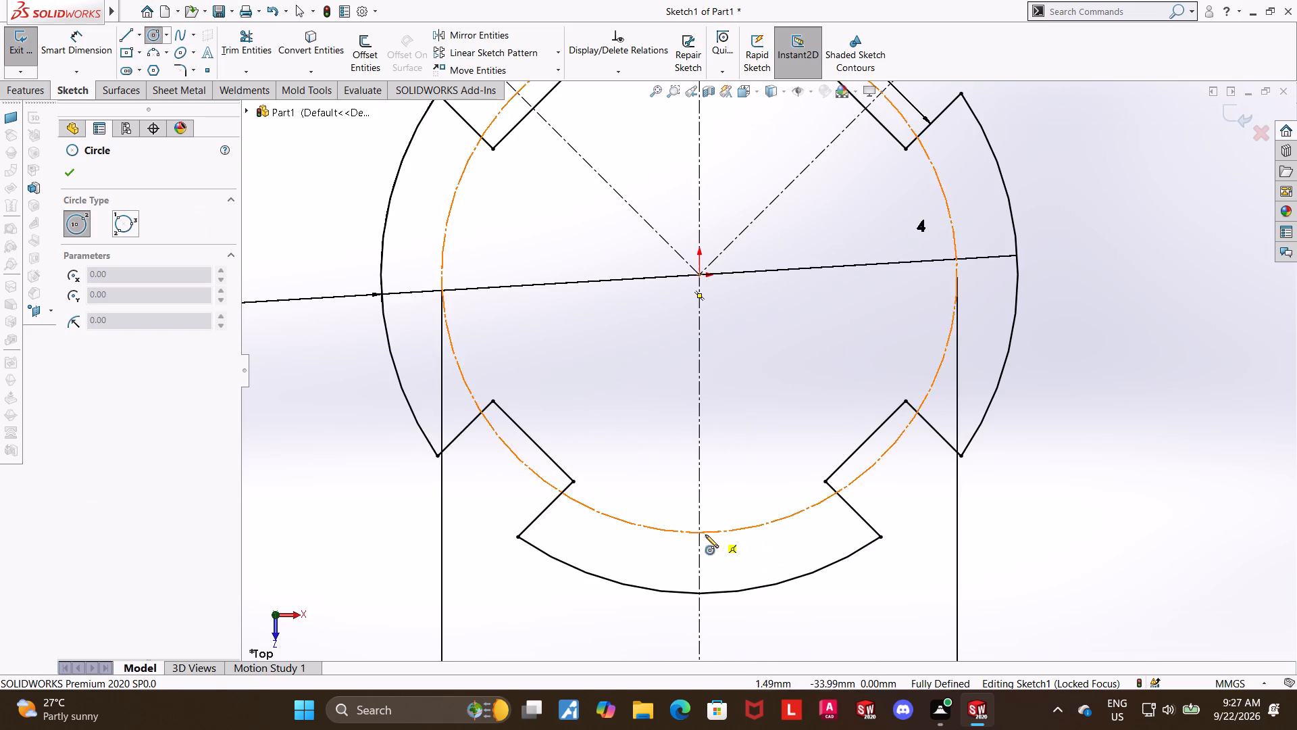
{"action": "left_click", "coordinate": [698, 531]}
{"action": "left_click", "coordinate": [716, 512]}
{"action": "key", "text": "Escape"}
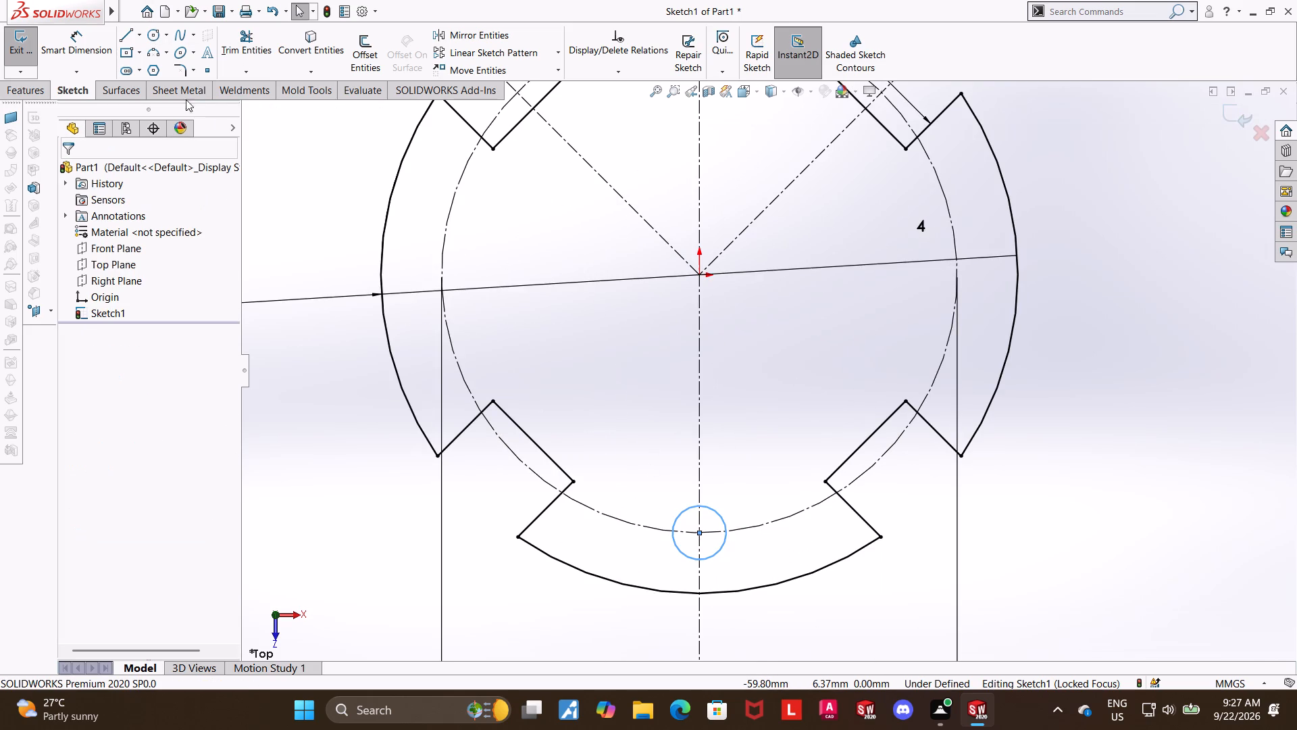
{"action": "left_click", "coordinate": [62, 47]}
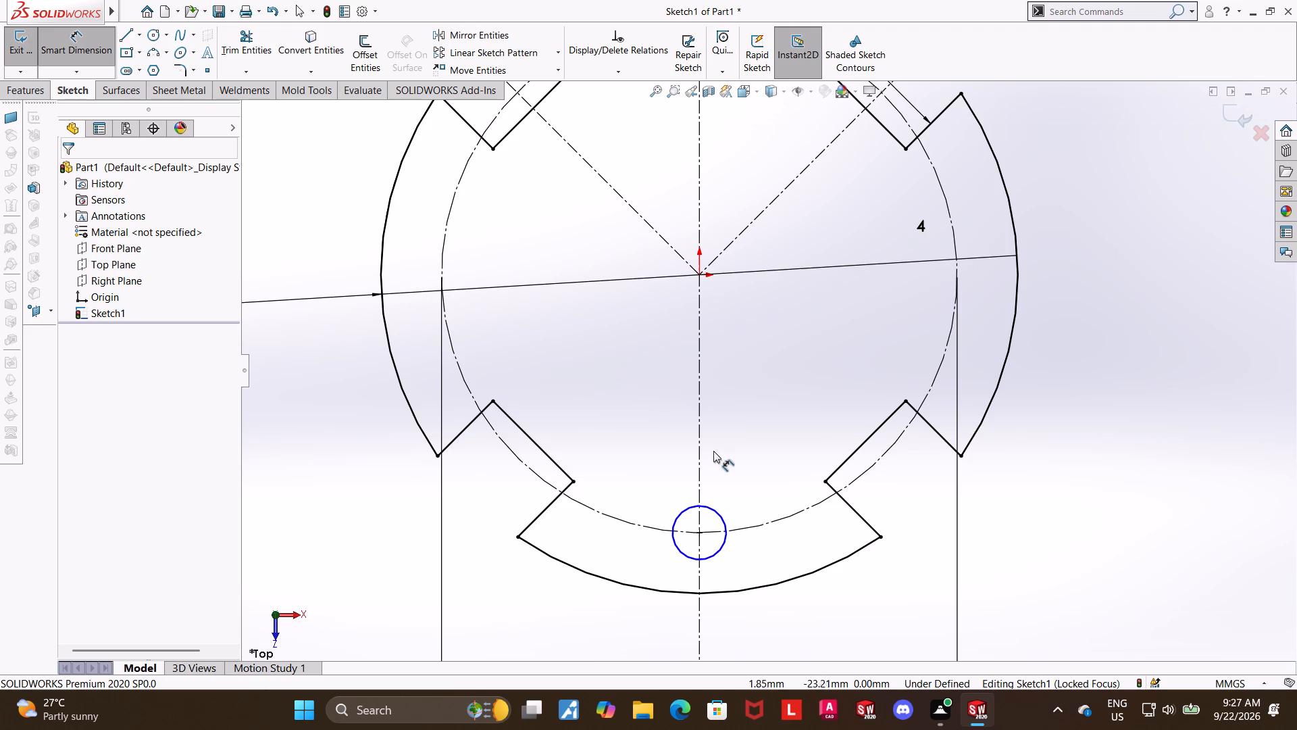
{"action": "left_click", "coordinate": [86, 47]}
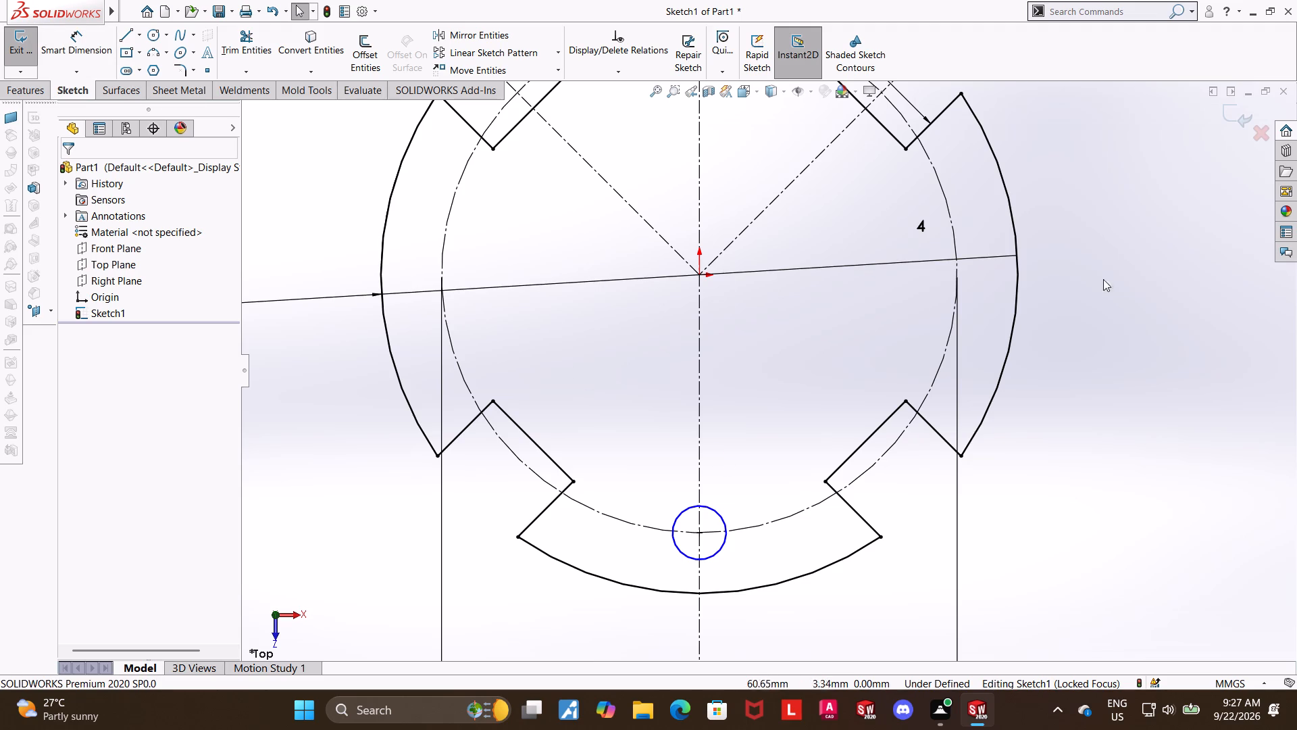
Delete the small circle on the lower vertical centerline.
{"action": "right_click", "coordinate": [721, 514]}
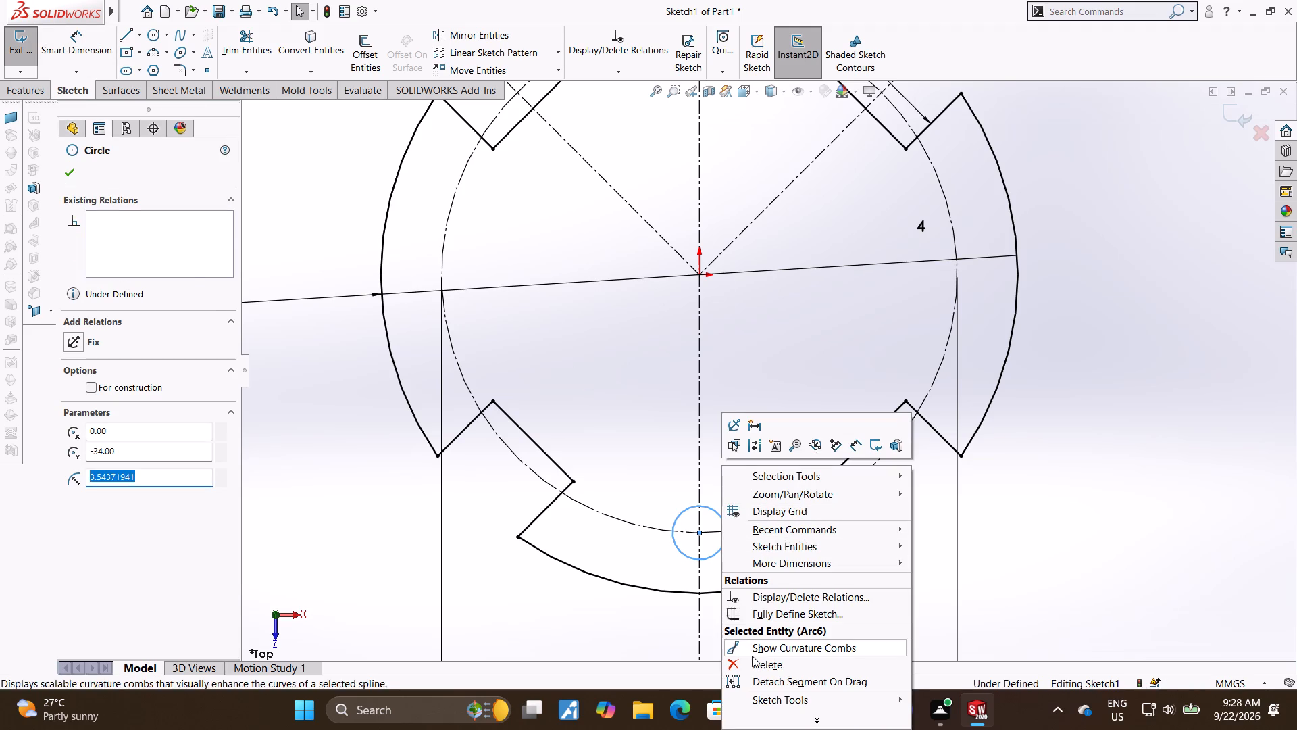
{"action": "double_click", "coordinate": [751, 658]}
Exit the sketch and extrude the four-notched profile as a blind boss 15 mm deep.
{"action": "scroll", "coordinate": [1194, 398], "scroll_direction": "up", "scroll_amount": 3}
{"action": "left_click", "coordinate": [1232, 115]}
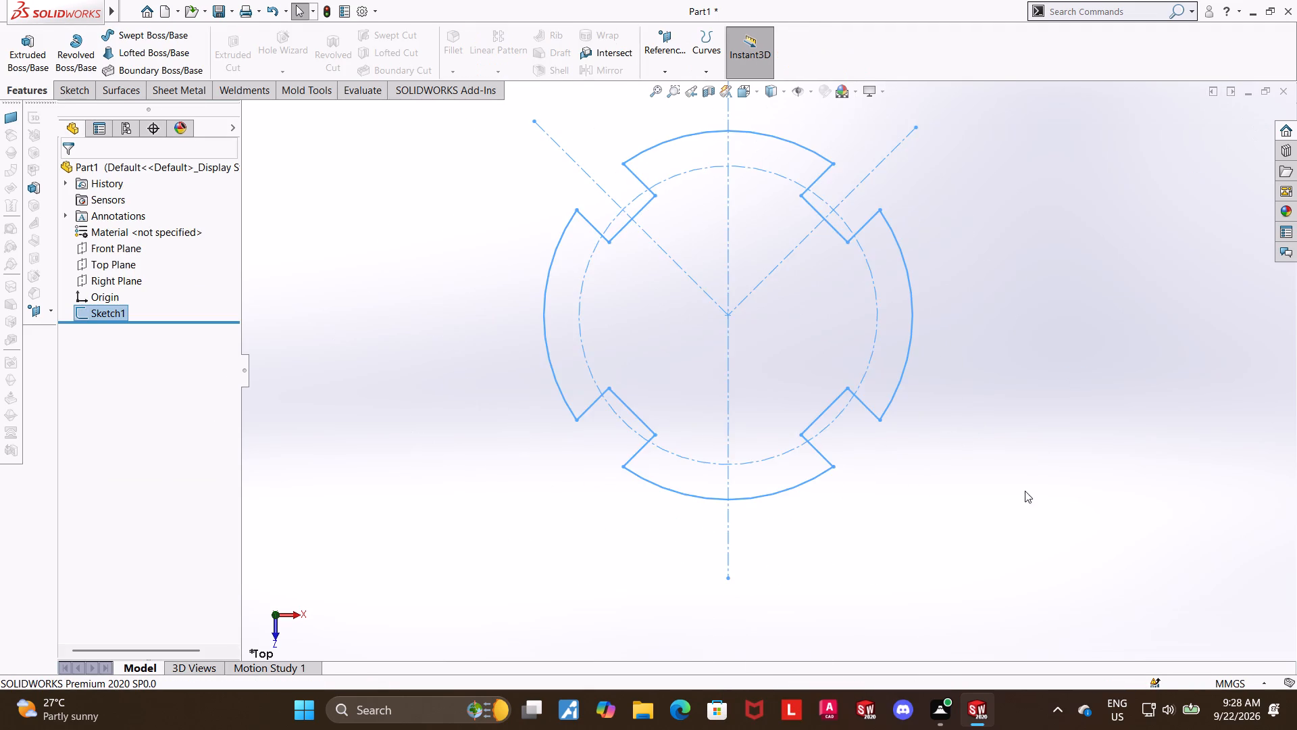
{"action": "middle_click_drag", "start_coordinate": [1021, 421], "coordinate": [1031, 208]}
{"action": "left_click", "coordinate": [24, 45]}
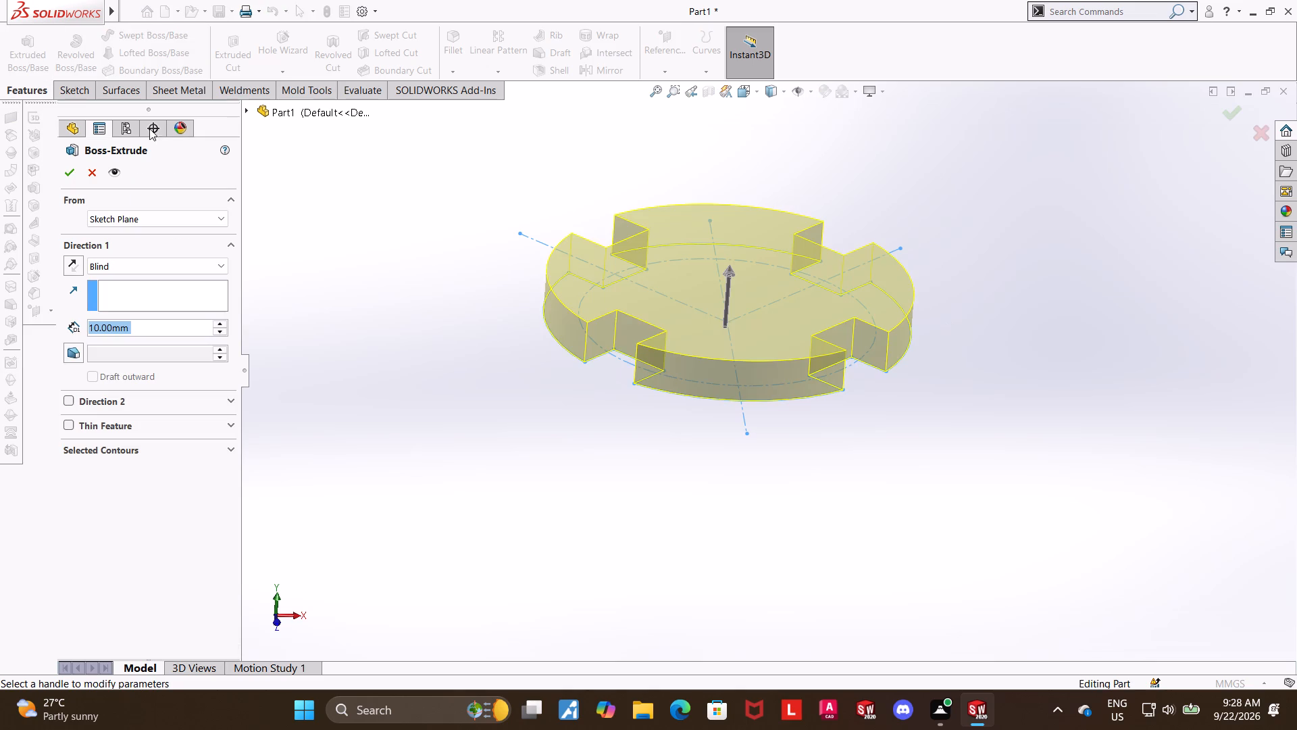
{"action": "type", "text": "15"}
{"action": "key", "text": "Return"}
{"action": "left_click", "coordinate": [71, 168]}
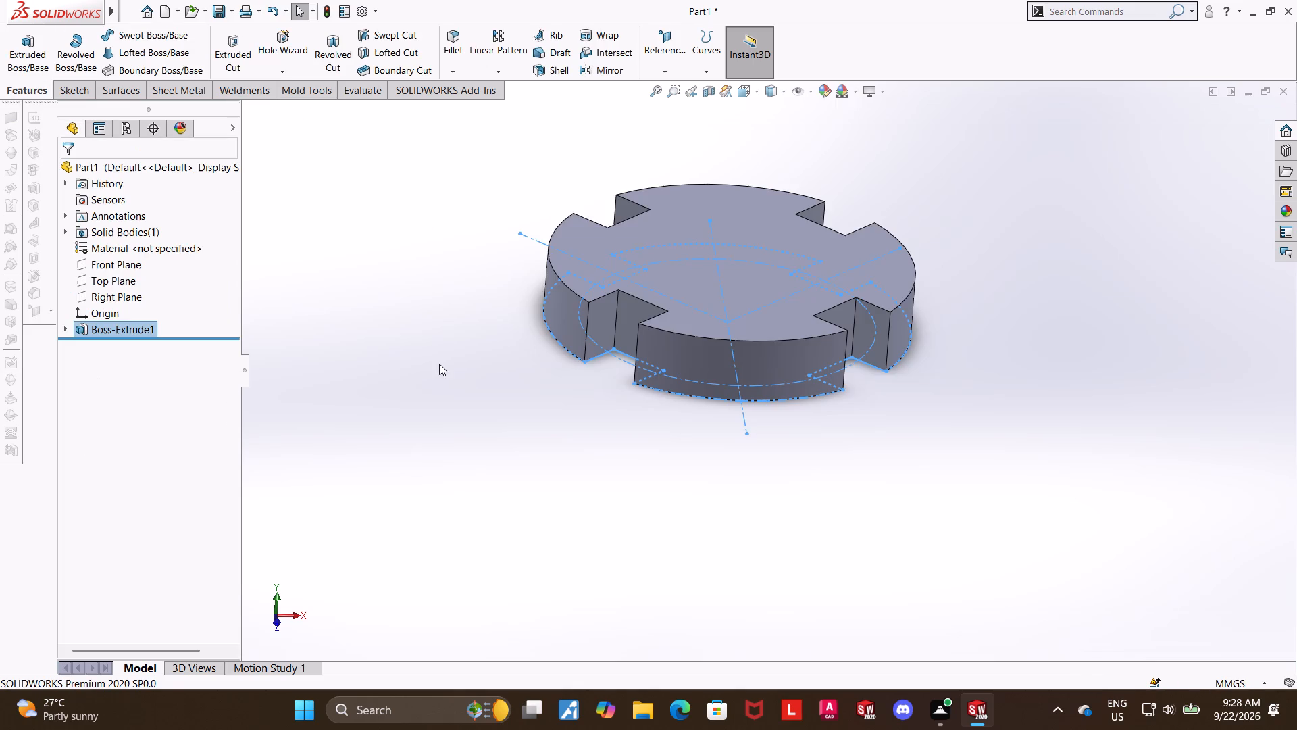
Examine the extruded notched disc from the top, underside, edge and isometric orientations.
{"action": "left_click", "coordinate": [440, 364]}
{"action": "middle_click_drag", "start_coordinate": [545, 396], "coordinate": [533, 497]}
{"action": "left_click", "coordinate": [746, 94]}
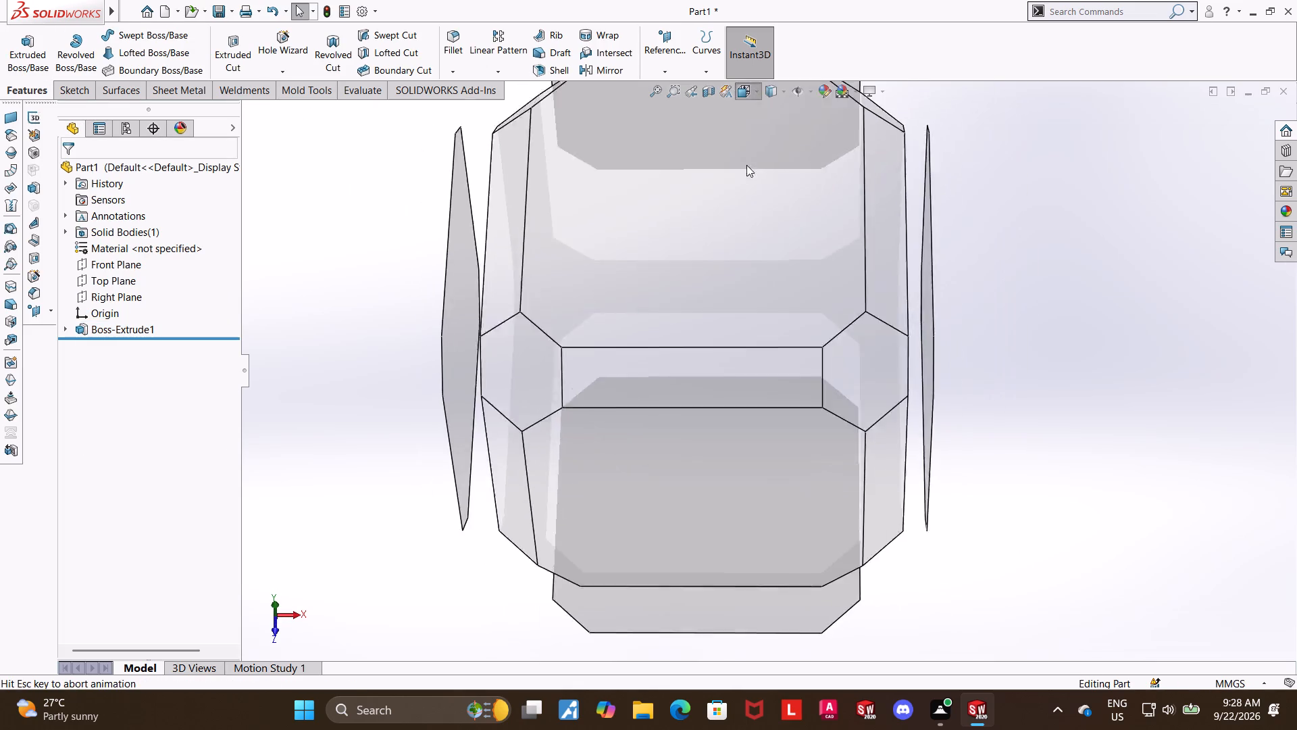
{"action": "left_click", "coordinate": [640, 366]}
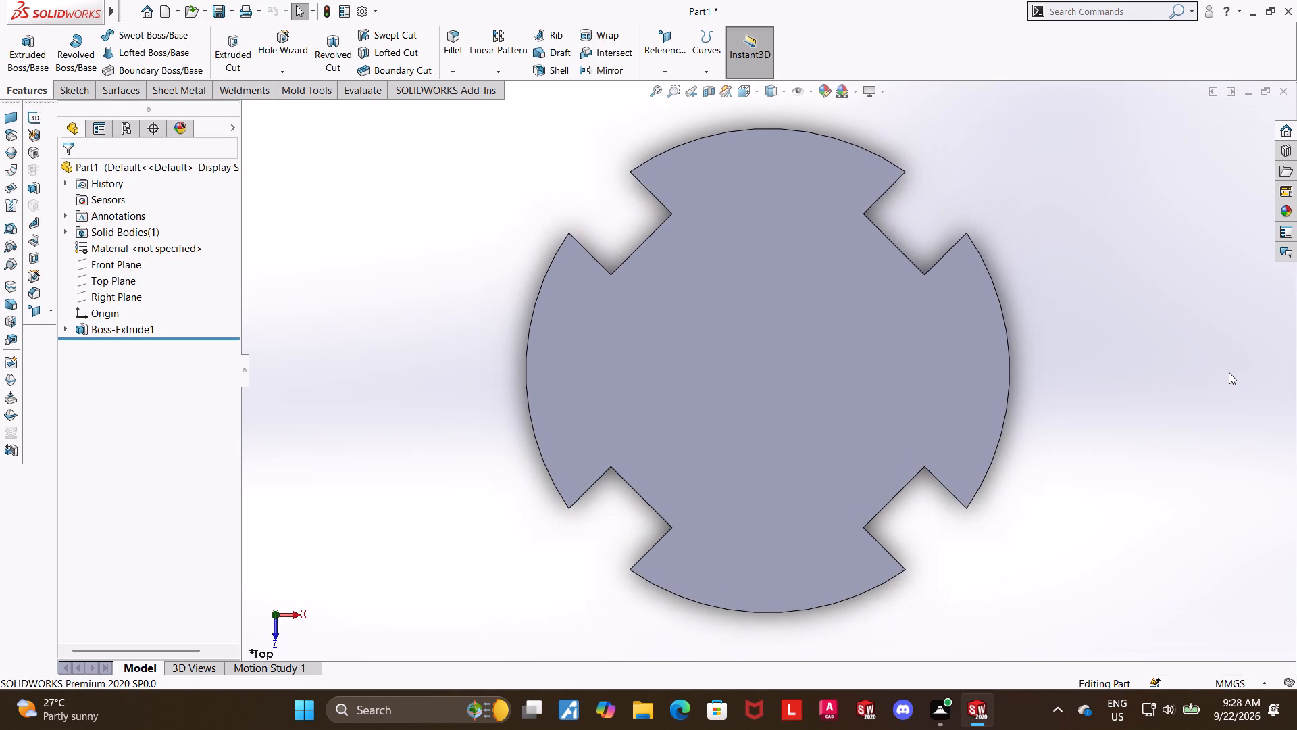
{"action": "middle_click_drag", "start_coordinate": [1046, 446], "coordinate": [1222, 160]}
{"action": "scroll", "coordinate": [1053, 435], "scroll_direction": "up", "scroll_amount": 1}
{"action": "middle_click_drag", "start_coordinate": [953, 284], "coordinate": [972, 349]}
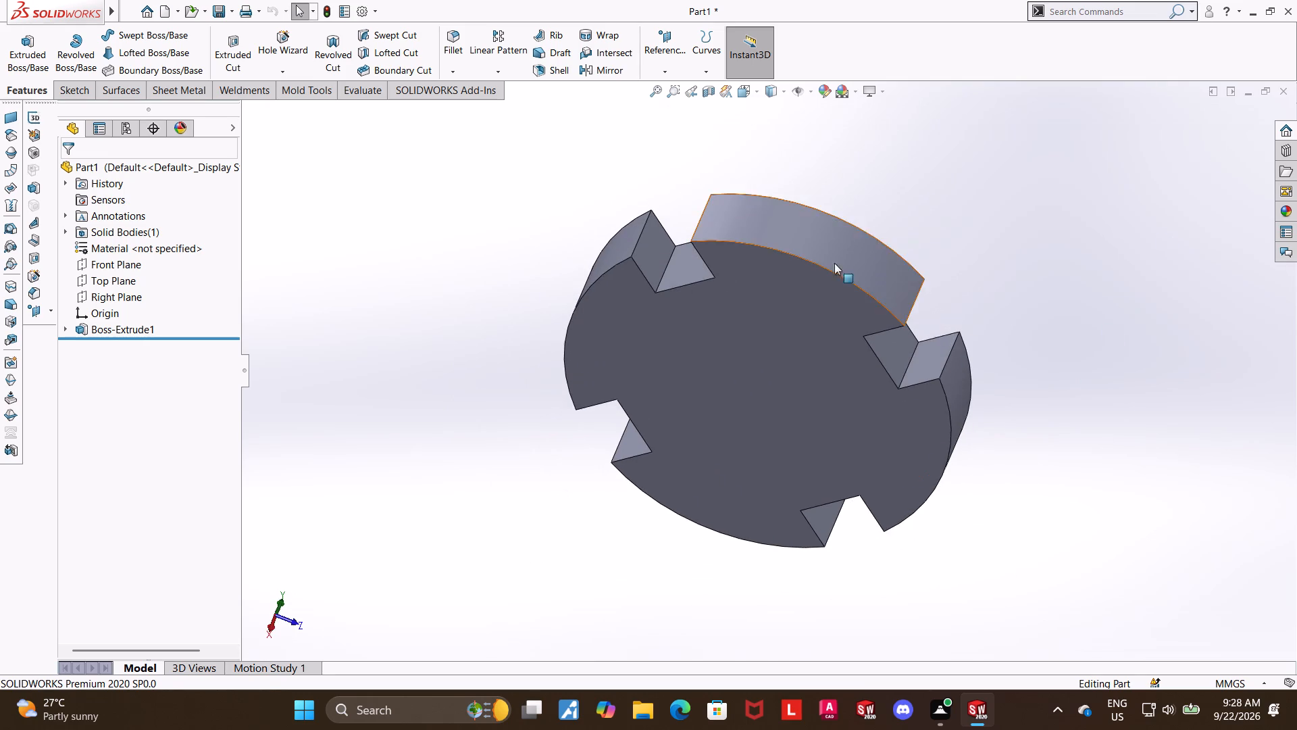
{"action": "left_click", "coordinate": [740, 88]}
{"action": "middle_click_drag", "start_coordinate": [898, 301], "coordinate": [847, 408]}
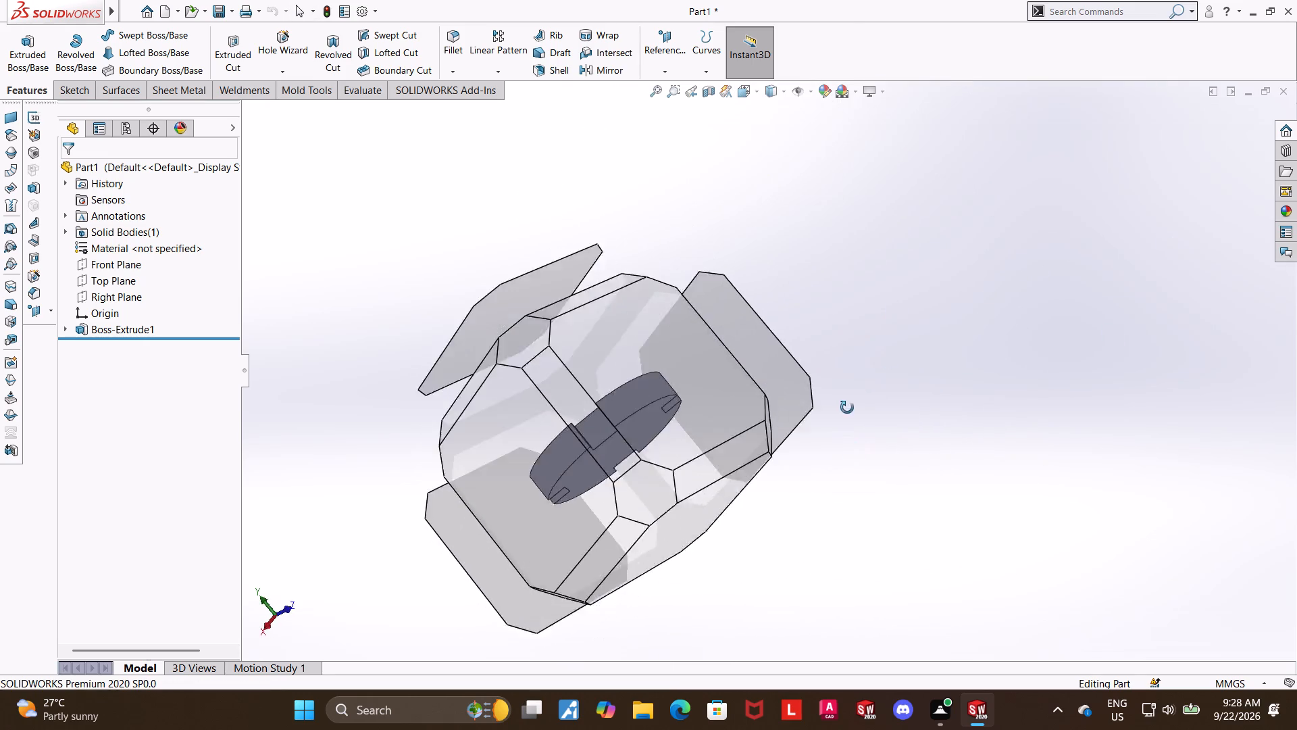
{"action": "middle_click_drag", "start_coordinate": [847, 408], "coordinate": [840, 374]}
{"action": "middle_click_drag", "start_coordinate": [832, 378], "coordinate": [857, 618]}
{"action": "left_click", "coordinate": [588, 424]}
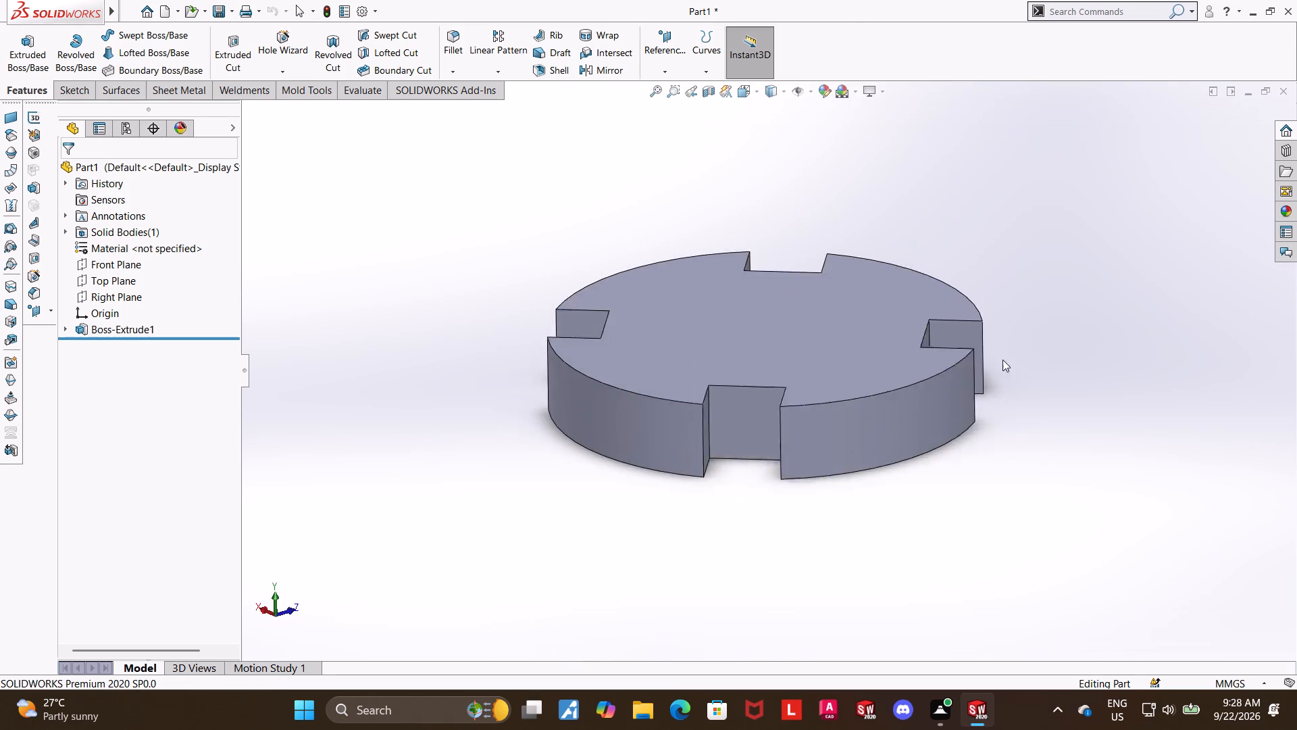
{"action": "middle_click_drag", "start_coordinate": [890, 370], "coordinate": [1073, 341]}
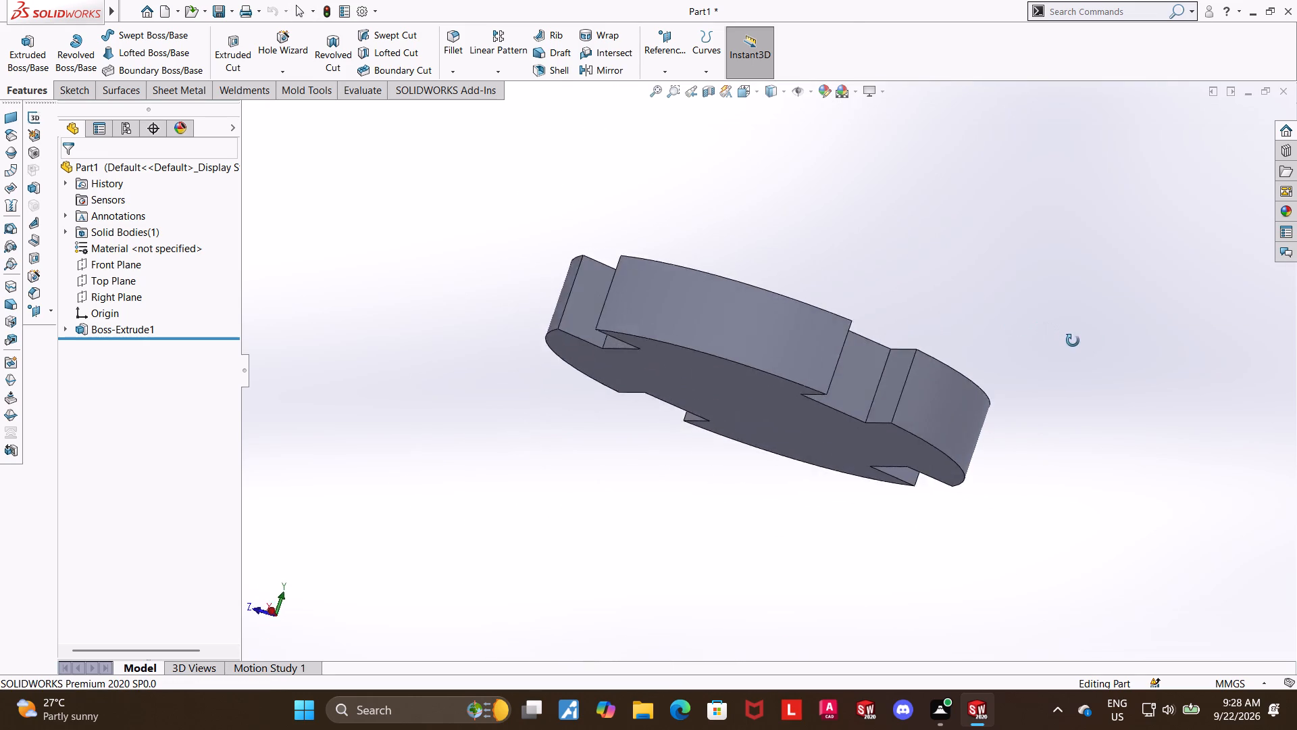
{"action": "middle_click_drag", "start_coordinate": [1073, 341], "coordinate": [1009, 408]}
{"action": "middle_click_drag", "start_coordinate": [948, 398], "coordinate": [935, 384]}
{"action": "left_click", "coordinate": [740, 89]}
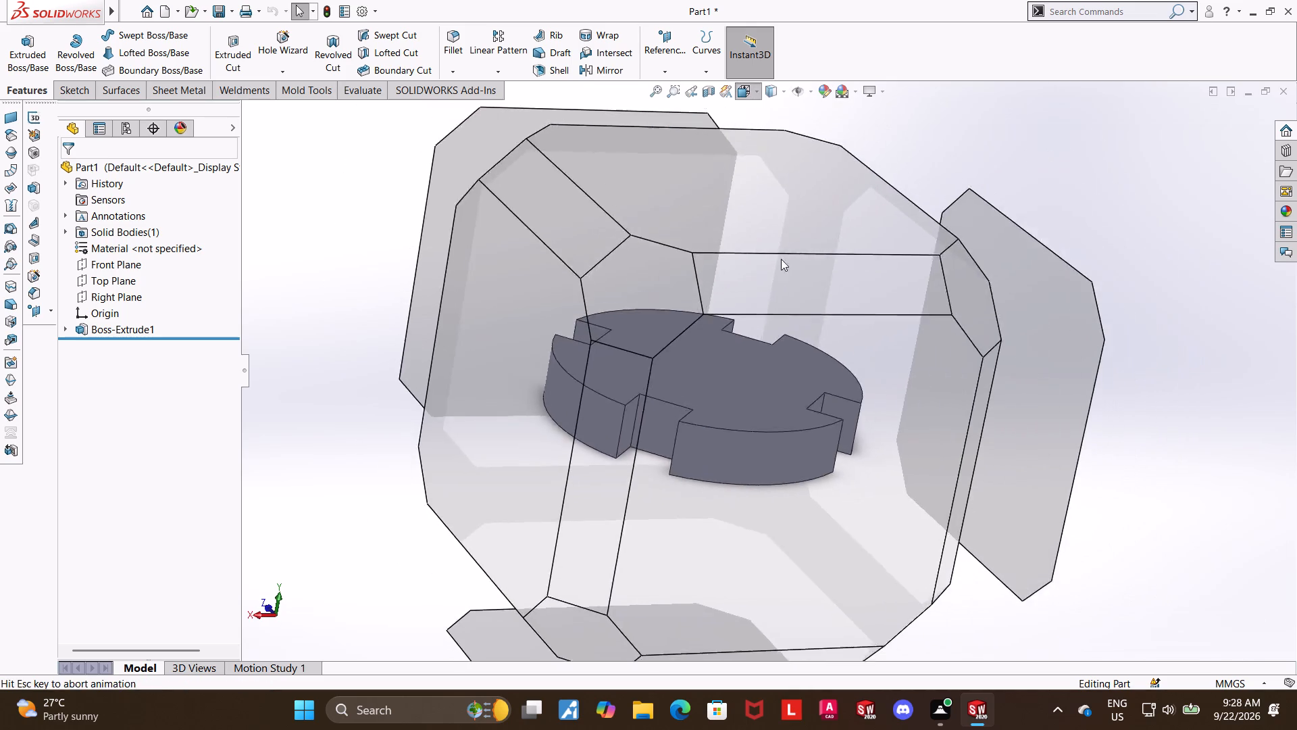
{"action": "left_click", "coordinate": [565, 387]}
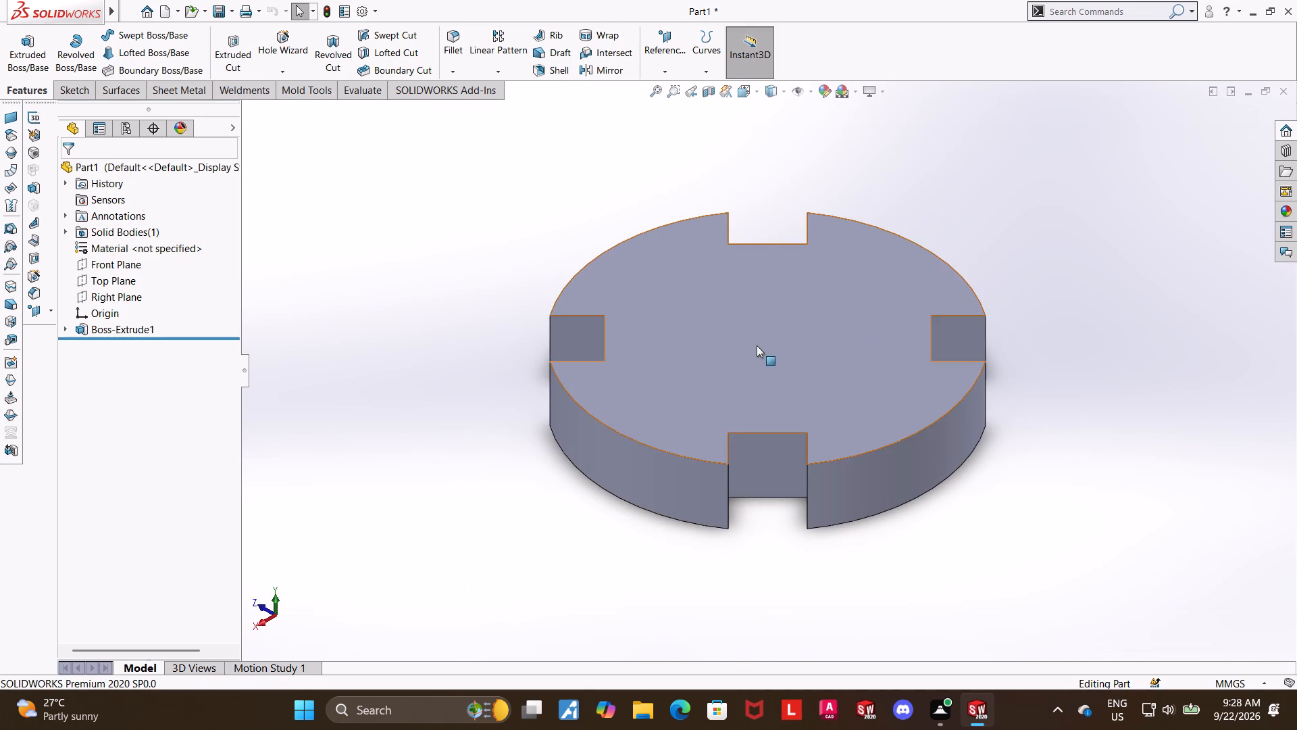
{"action": "scroll", "coordinate": [726, 360], "scroll_direction": "down", "scroll_amount": 1}
{"action": "left_click", "coordinate": [752, 93]}
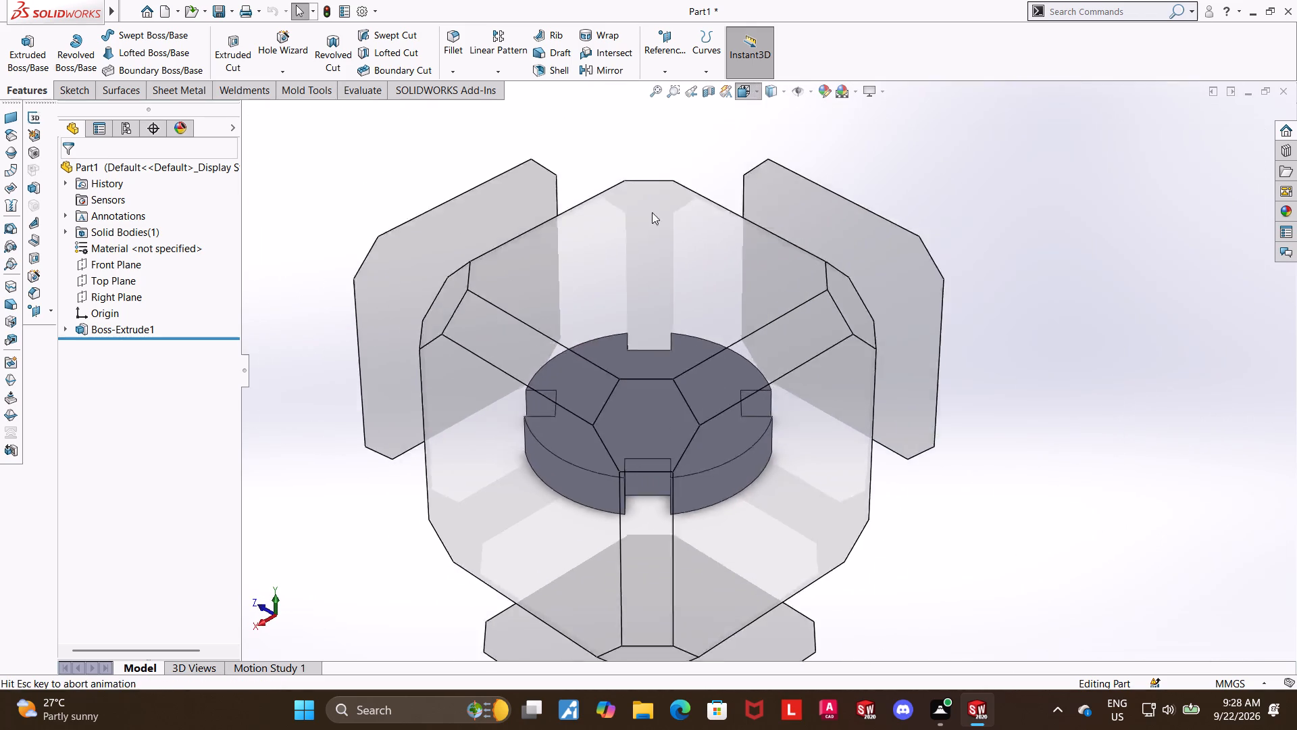
{"action": "left_click", "coordinate": [535, 406]}
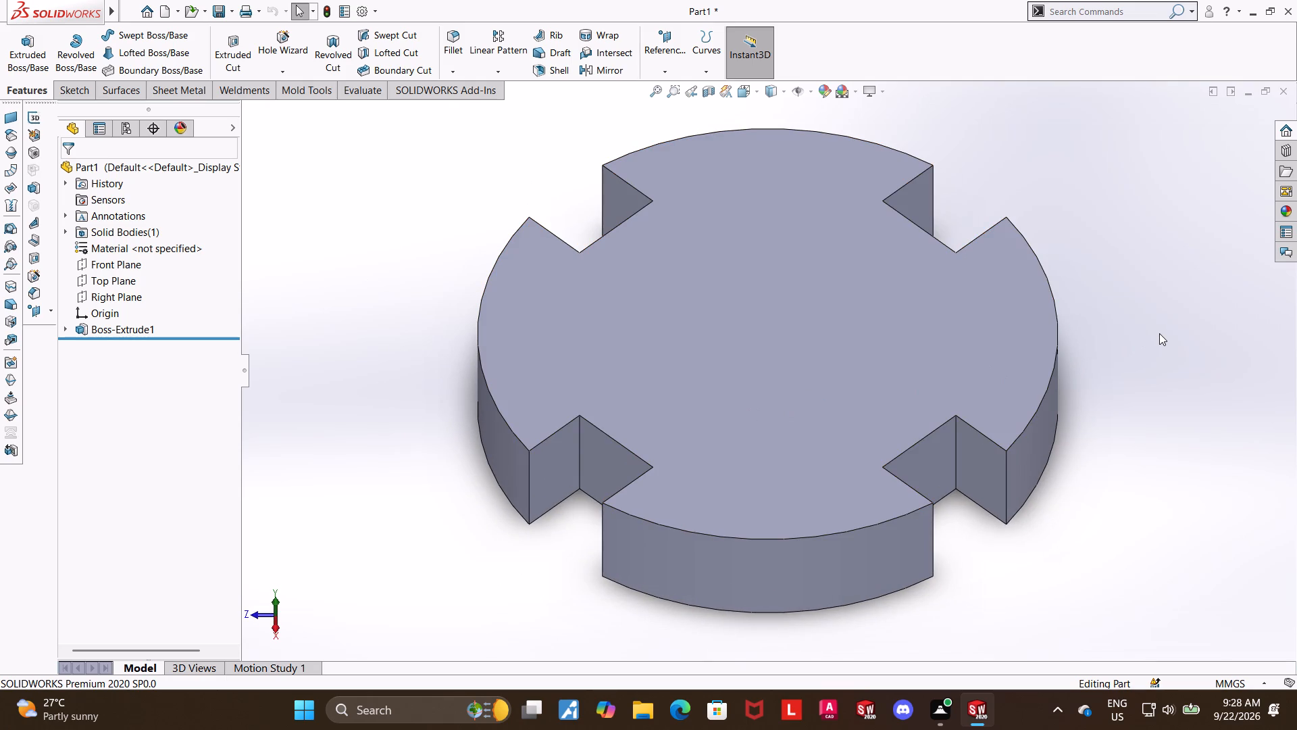
{"action": "scroll", "coordinate": [1159, 333], "scroll_direction": "up", "scroll_amount": 3}
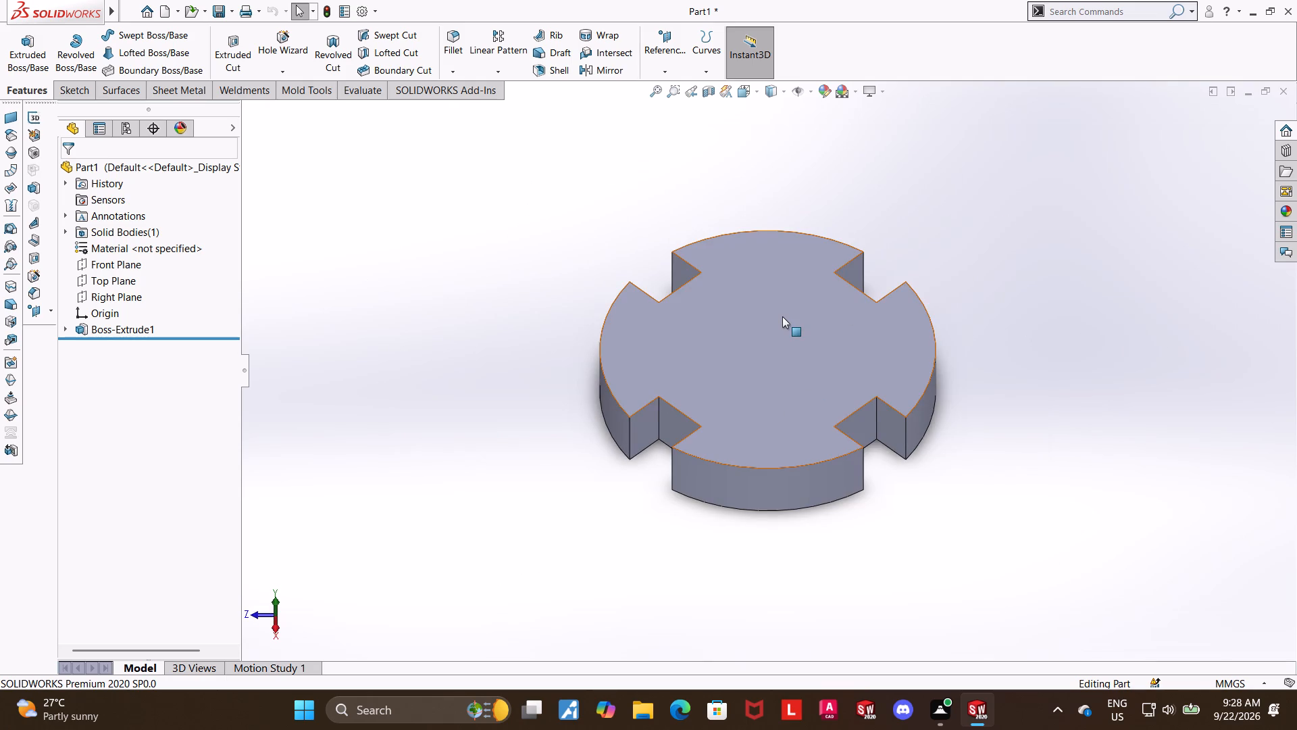
Start a new sketch on the disc's top face and orient the view normal to that face from above.
{"action": "left_click", "coordinate": [782, 316]}
{"action": "left_click", "coordinate": [899, 274]}
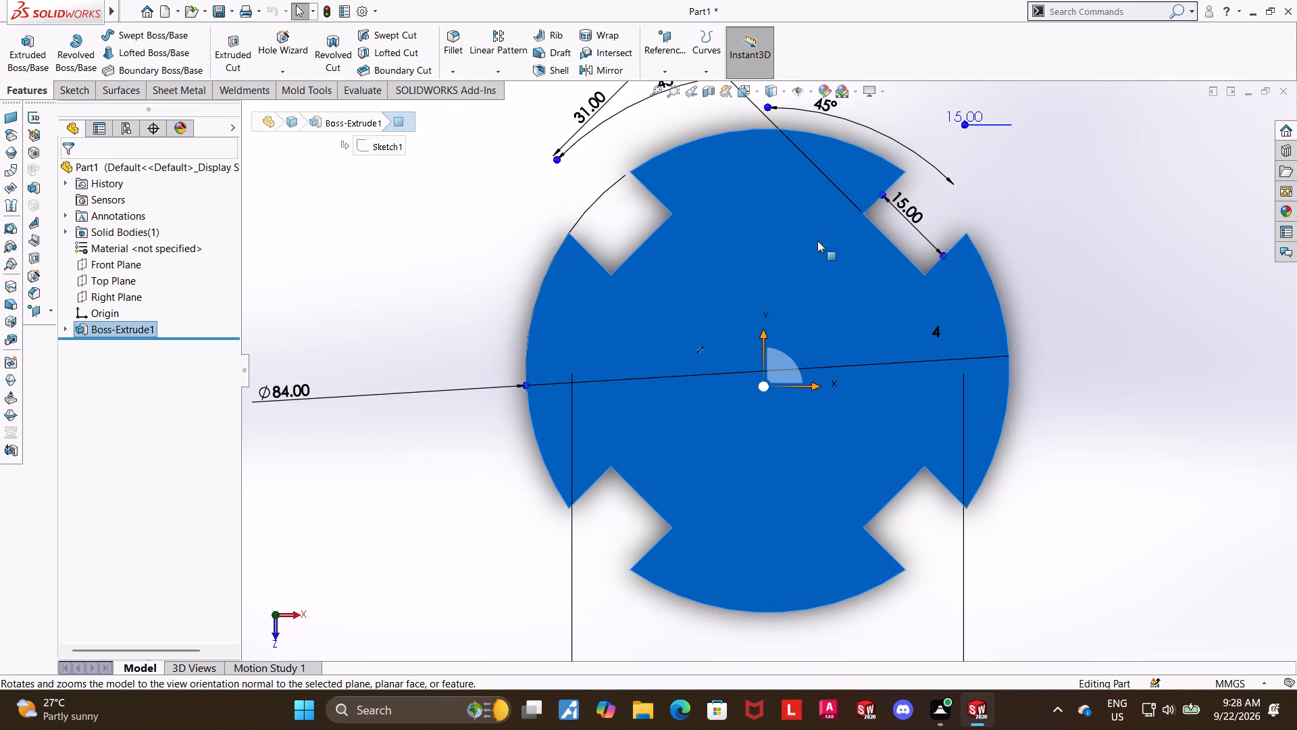
{"action": "left_click", "coordinate": [1240, 306]}
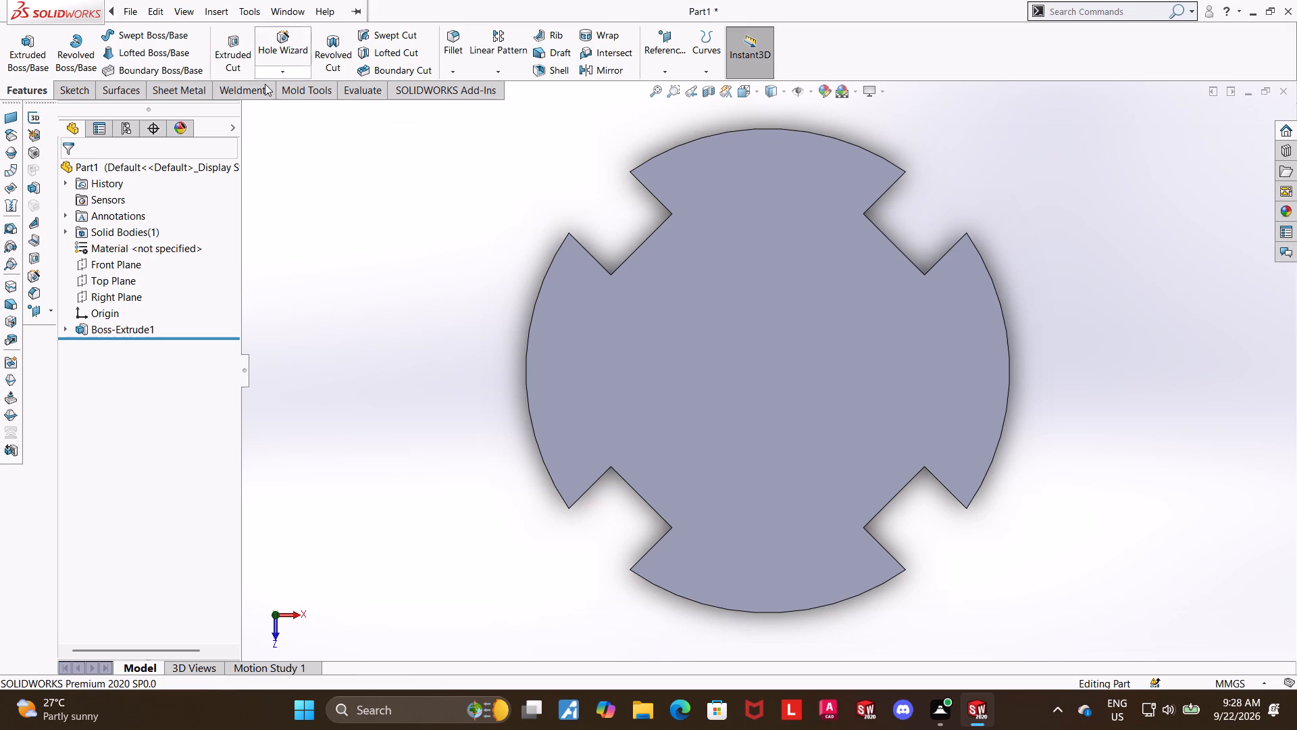
{"action": "left_click", "coordinate": [751, 354]}
{"action": "left_click", "coordinate": [813, 316]}
{"action": "left_click", "coordinate": [103, 342]}
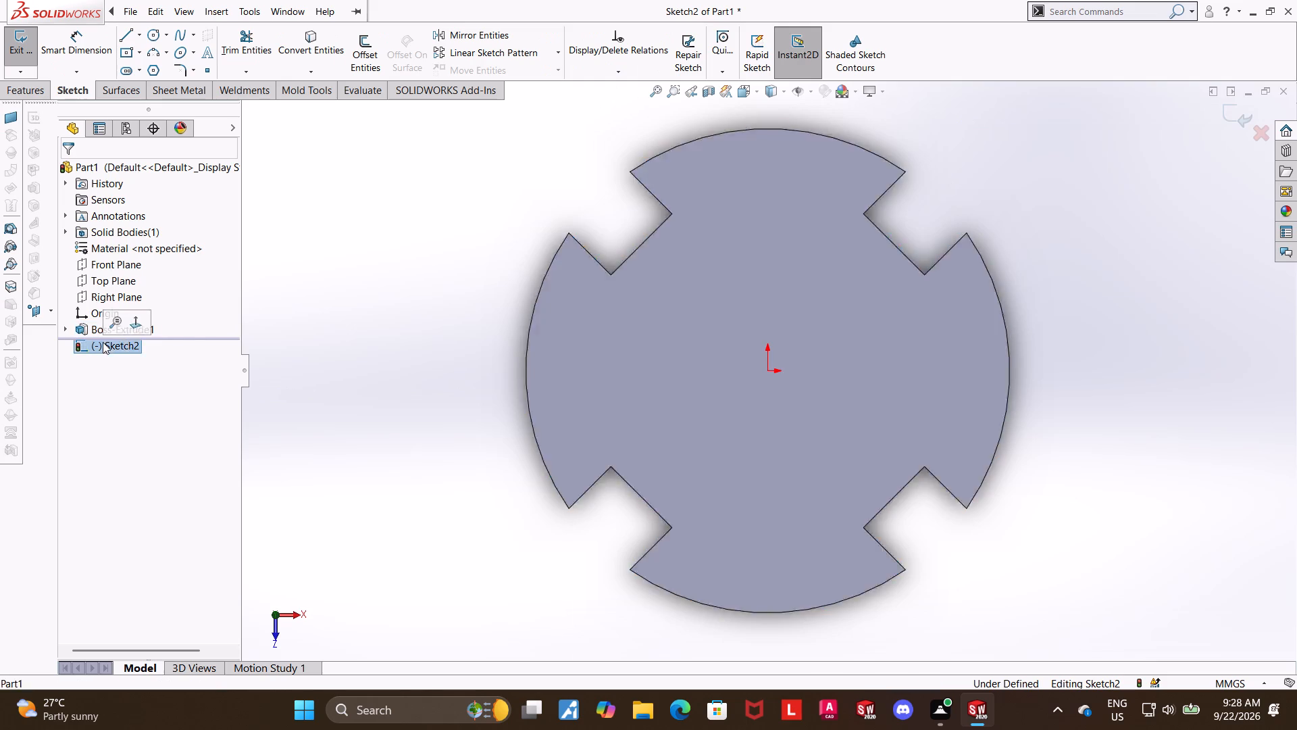
{"action": "left_click", "coordinate": [145, 326]}
{"action": "scroll", "coordinate": [539, 211], "scroll_direction": "up", "scroll_amount": 2}
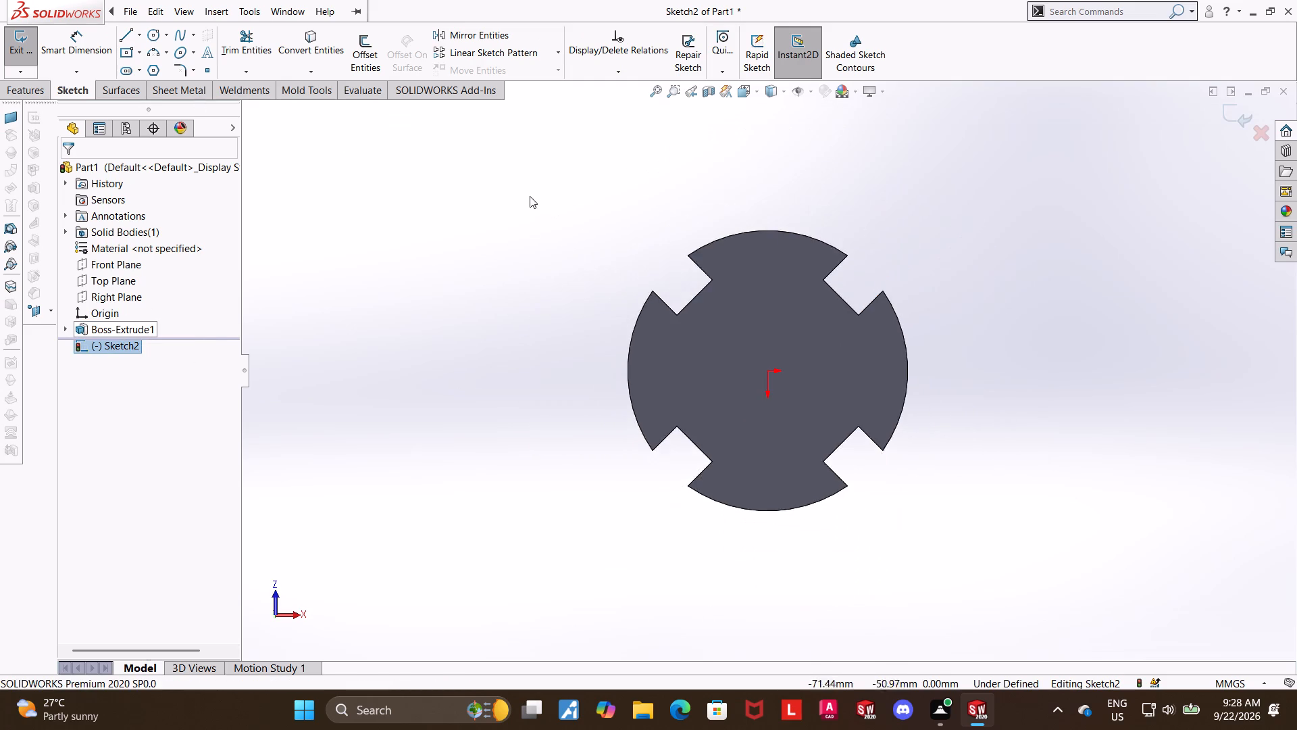
{"action": "scroll", "coordinate": [530, 196], "scroll_direction": "up", "scroll_amount": 2}
{"action": "middle_click_drag", "start_coordinate": [531, 199], "coordinate": [555, 663]}
{"action": "left_click", "coordinate": [106, 347]}
{"action": "left_click", "coordinate": [136, 329]}
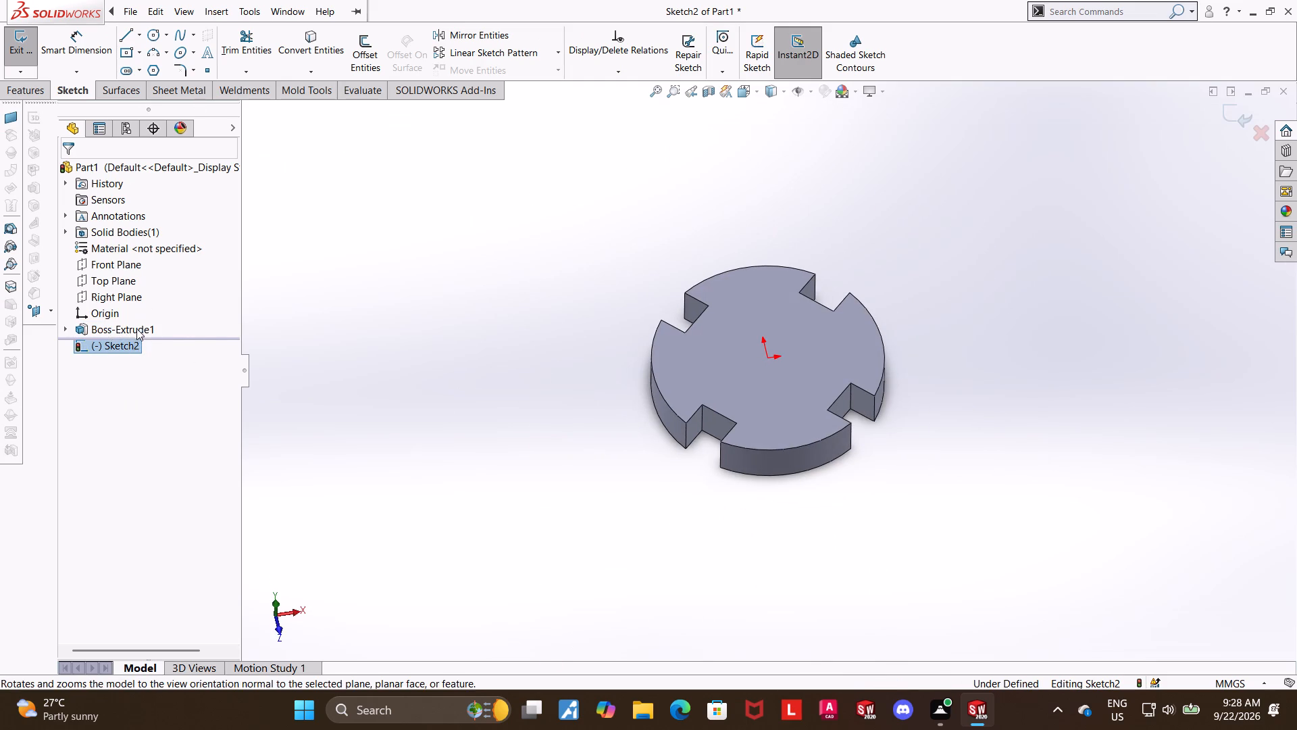
{"action": "left_click", "coordinate": [425, 318]}
{"action": "left_click", "coordinate": [124, 337]}
{"action": "left_click", "coordinate": [152, 319]}
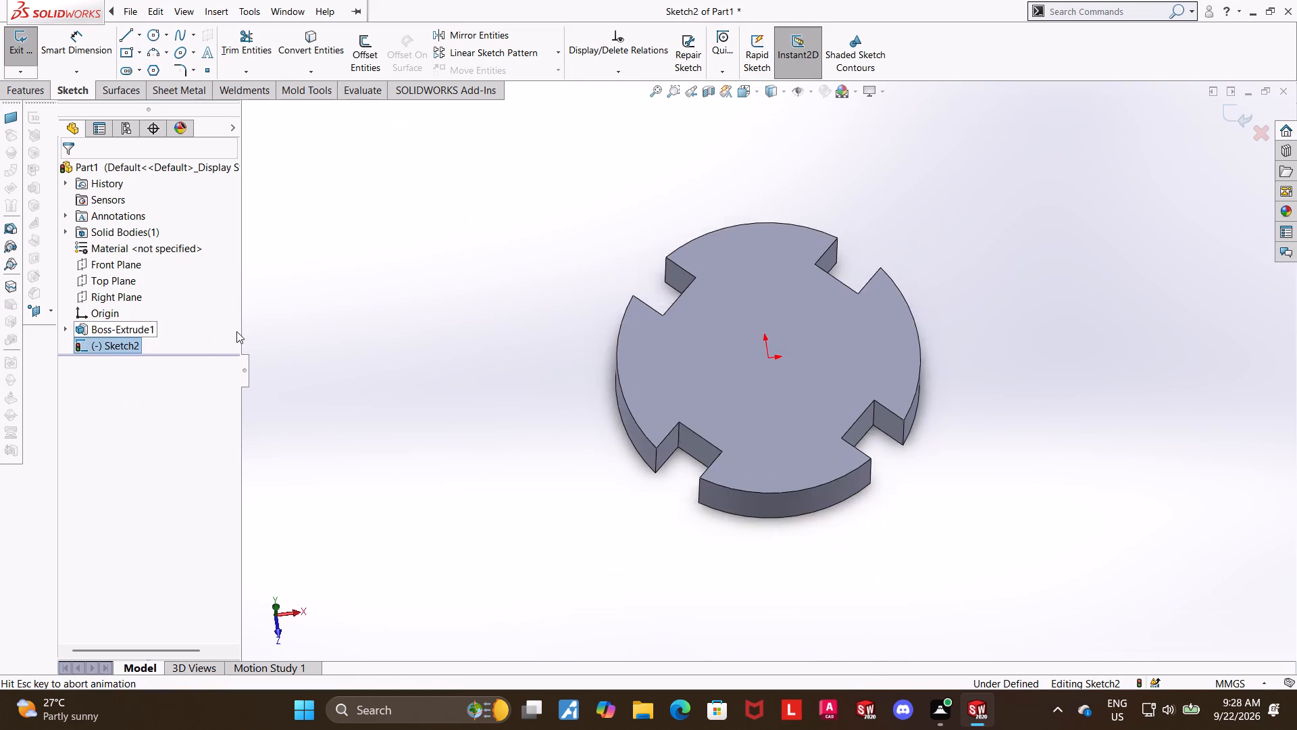
Sketch a circle centered on the origin and dimension its diameter to 68 mm.
{"action": "left_click", "coordinate": [149, 36]}
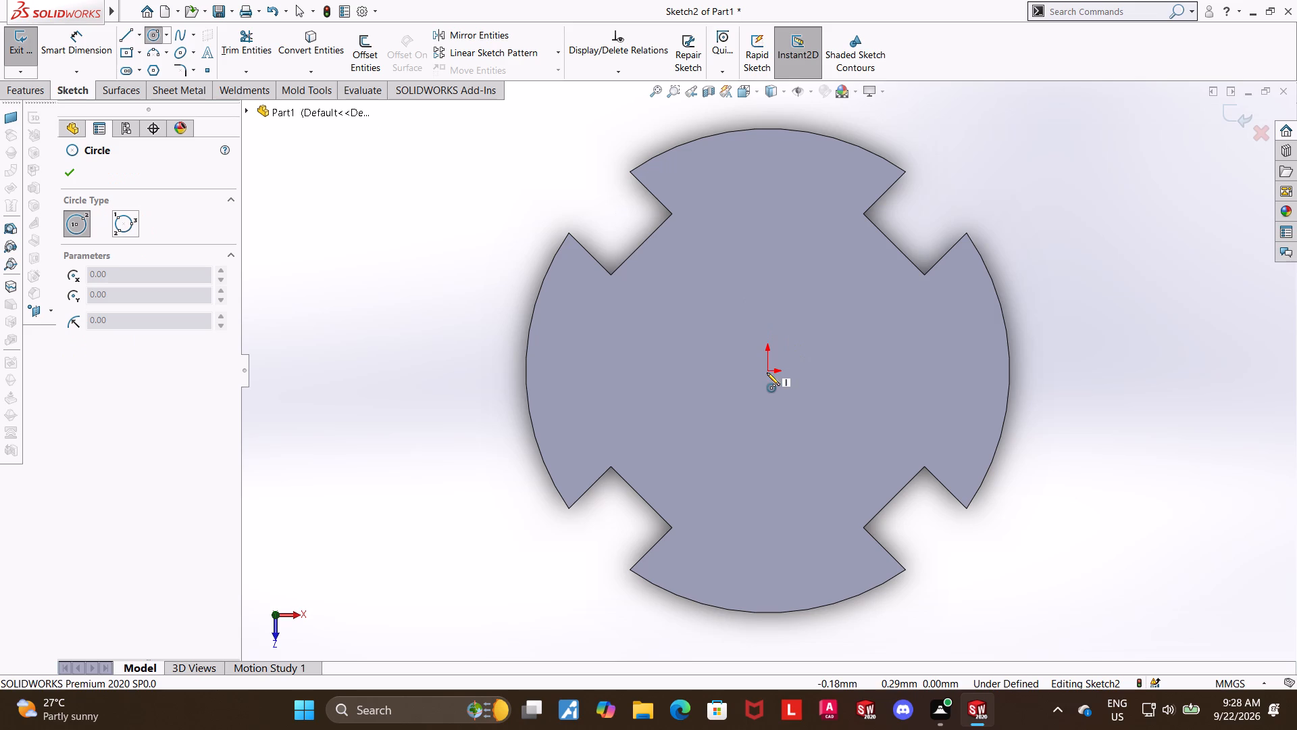
{"action": "left_click", "coordinate": [767, 372]}
{"action": "left_click", "coordinate": [843, 178]}
{"action": "key", "text": "Escape"}
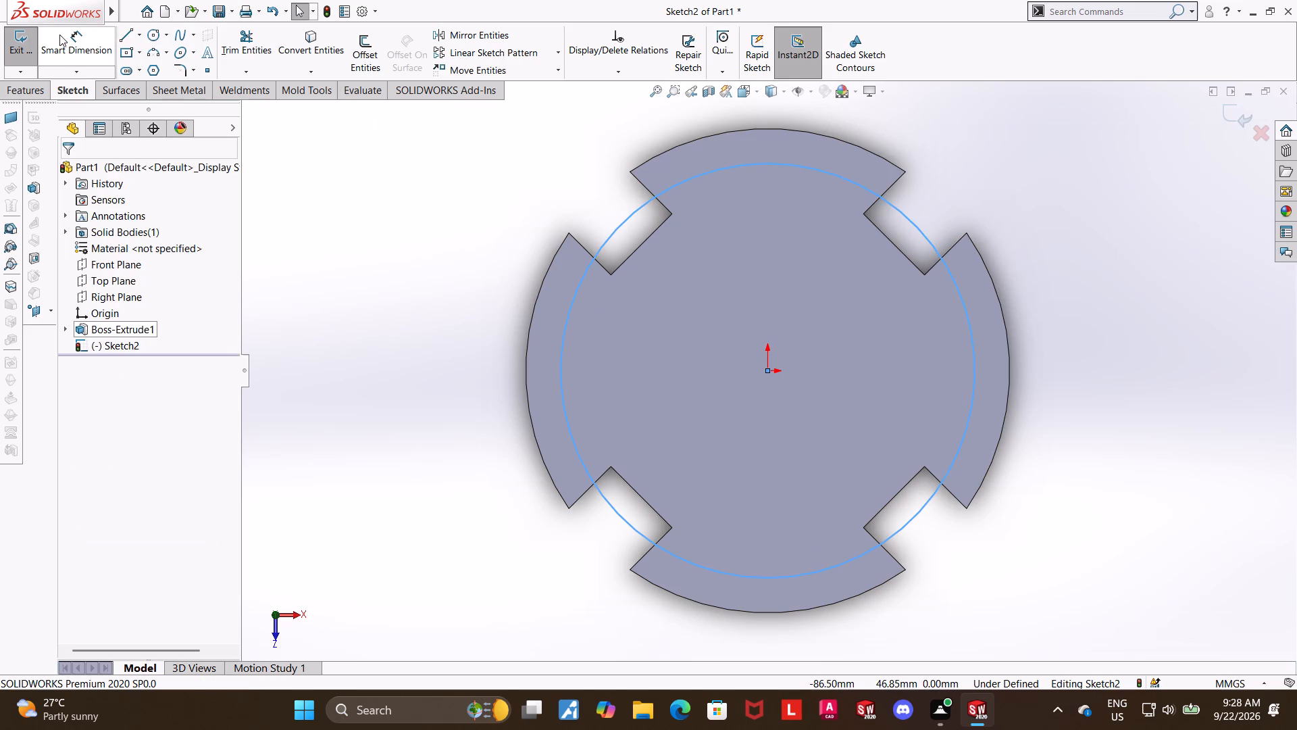
{"action": "left_click", "coordinate": [61, 36]}
{"action": "left_click", "coordinate": [621, 228]}
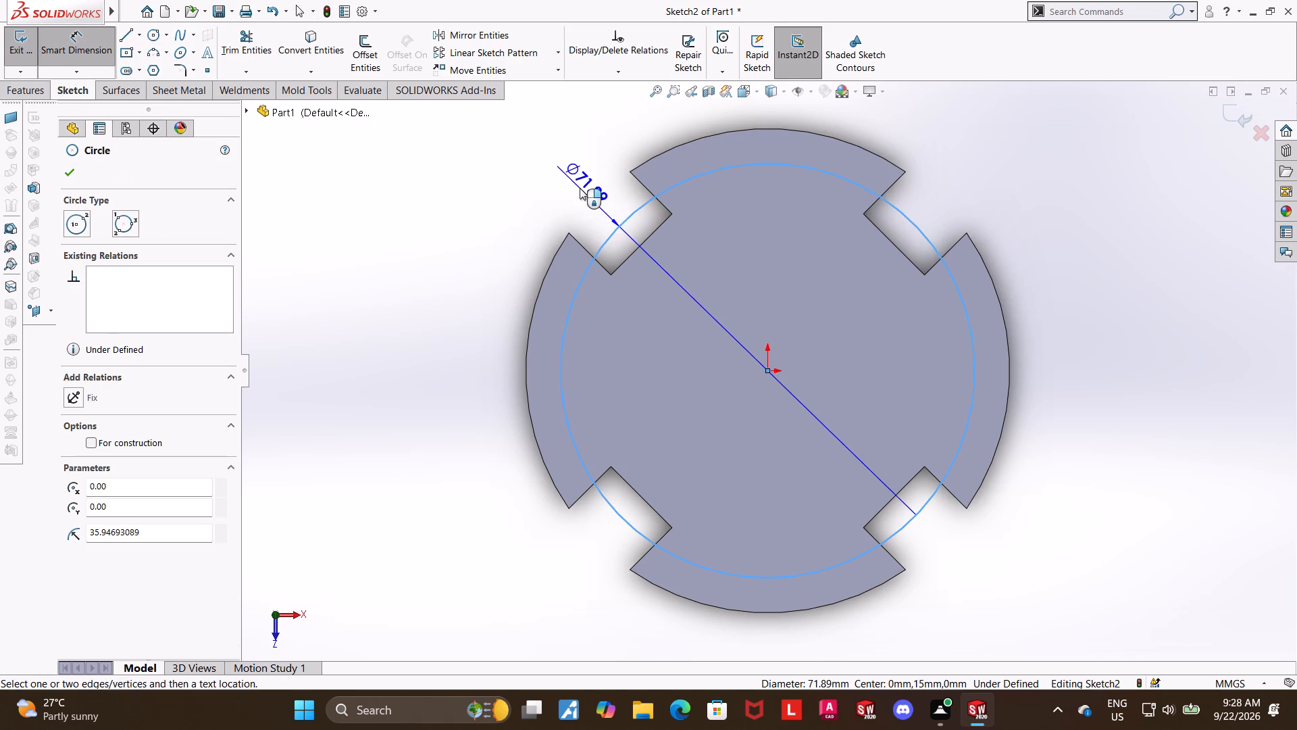
{"action": "left_click", "coordinate": [579, 188]}
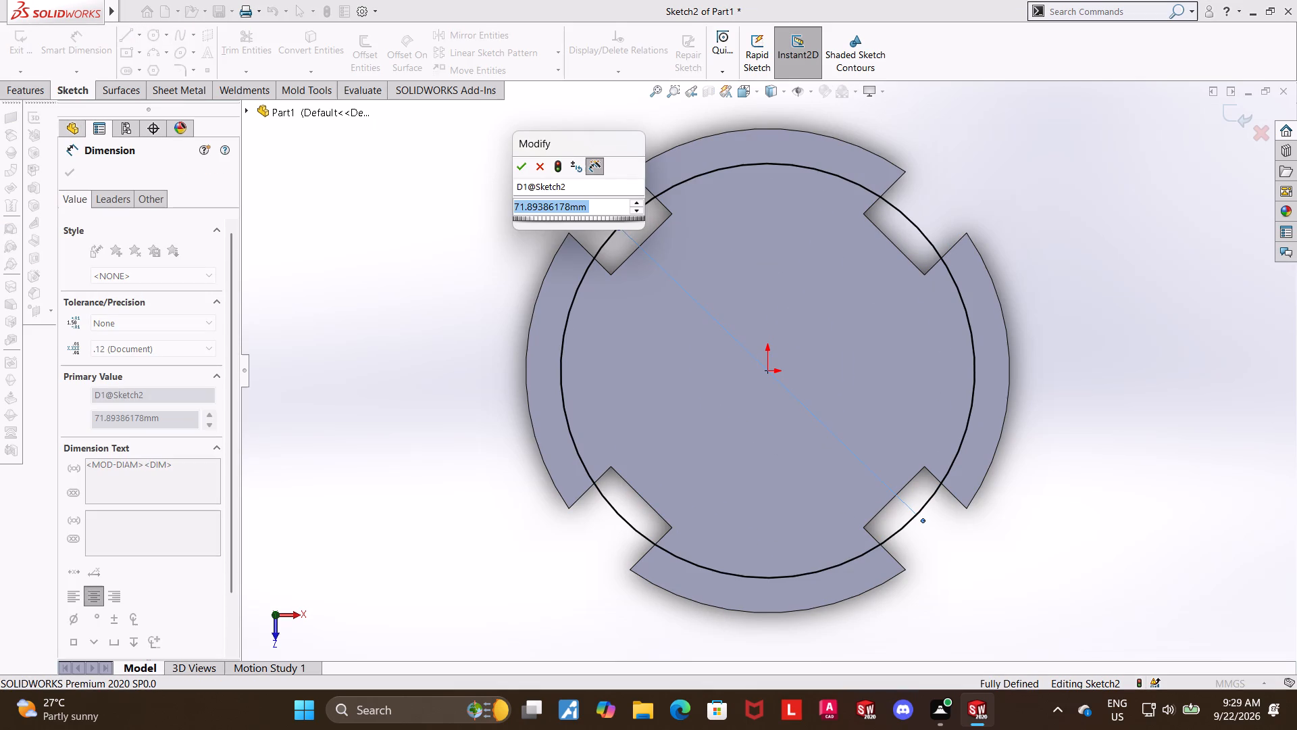
{"action": "type", "text": "68"}
{"action": "key", "text": "Return"}
{"action": "key", "text": "Escape"}
Convert the 68 mm circle to construction geometry.
{"action": "left_click", "coordinate": [646, 219]}
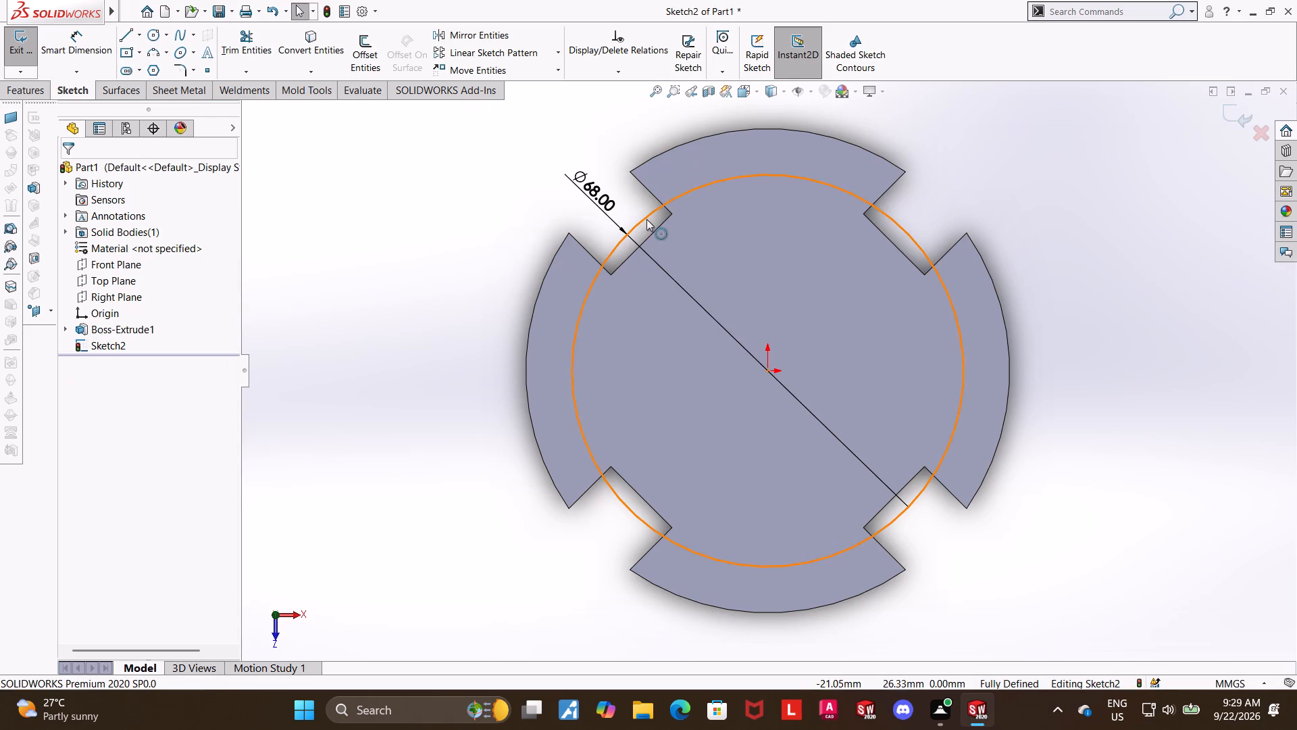
{"action": "left_click", "coordinate": [94, 387]}
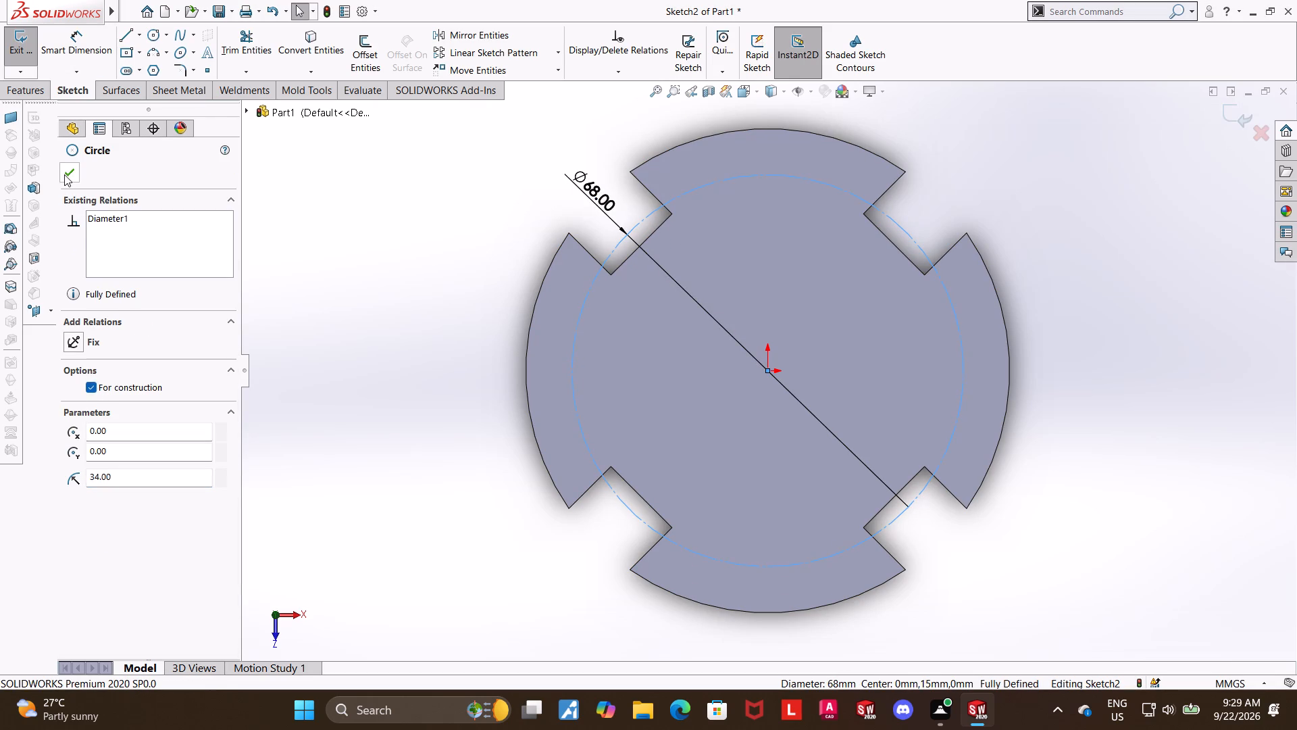
{"action": "left_click", "coordinate": [64, 174]}
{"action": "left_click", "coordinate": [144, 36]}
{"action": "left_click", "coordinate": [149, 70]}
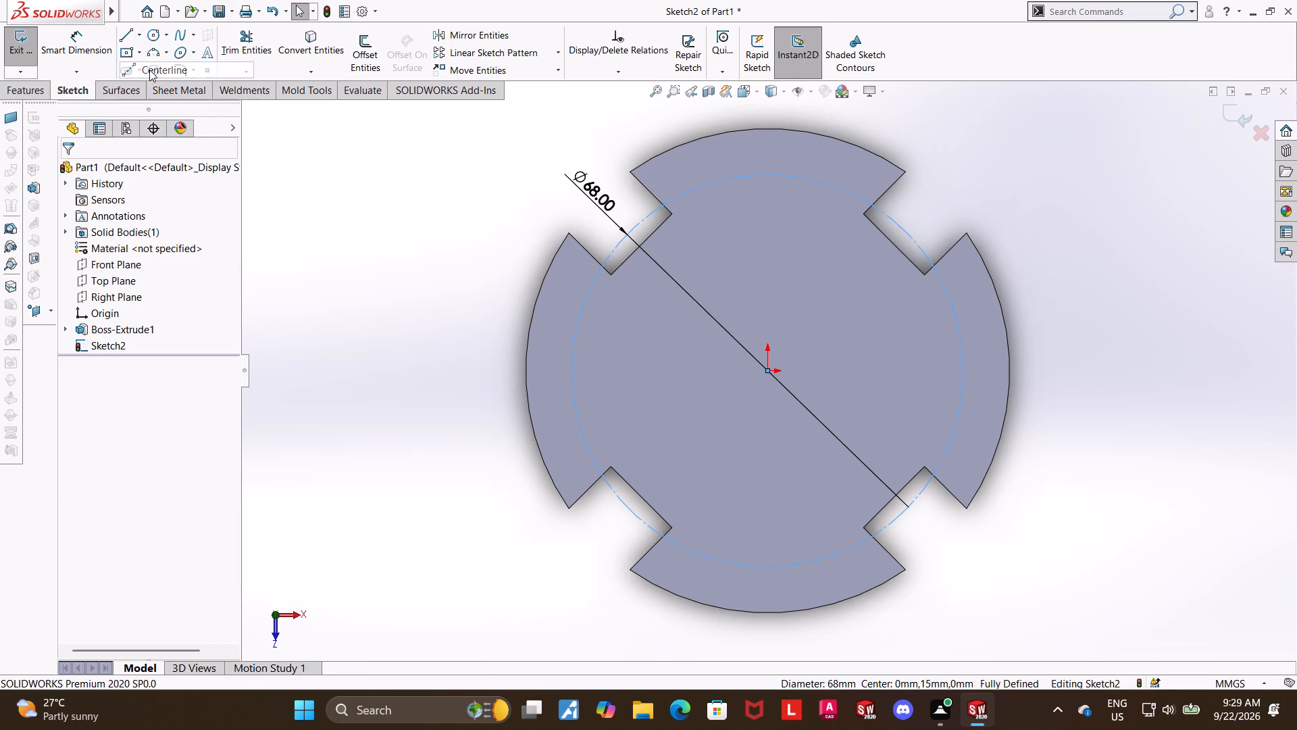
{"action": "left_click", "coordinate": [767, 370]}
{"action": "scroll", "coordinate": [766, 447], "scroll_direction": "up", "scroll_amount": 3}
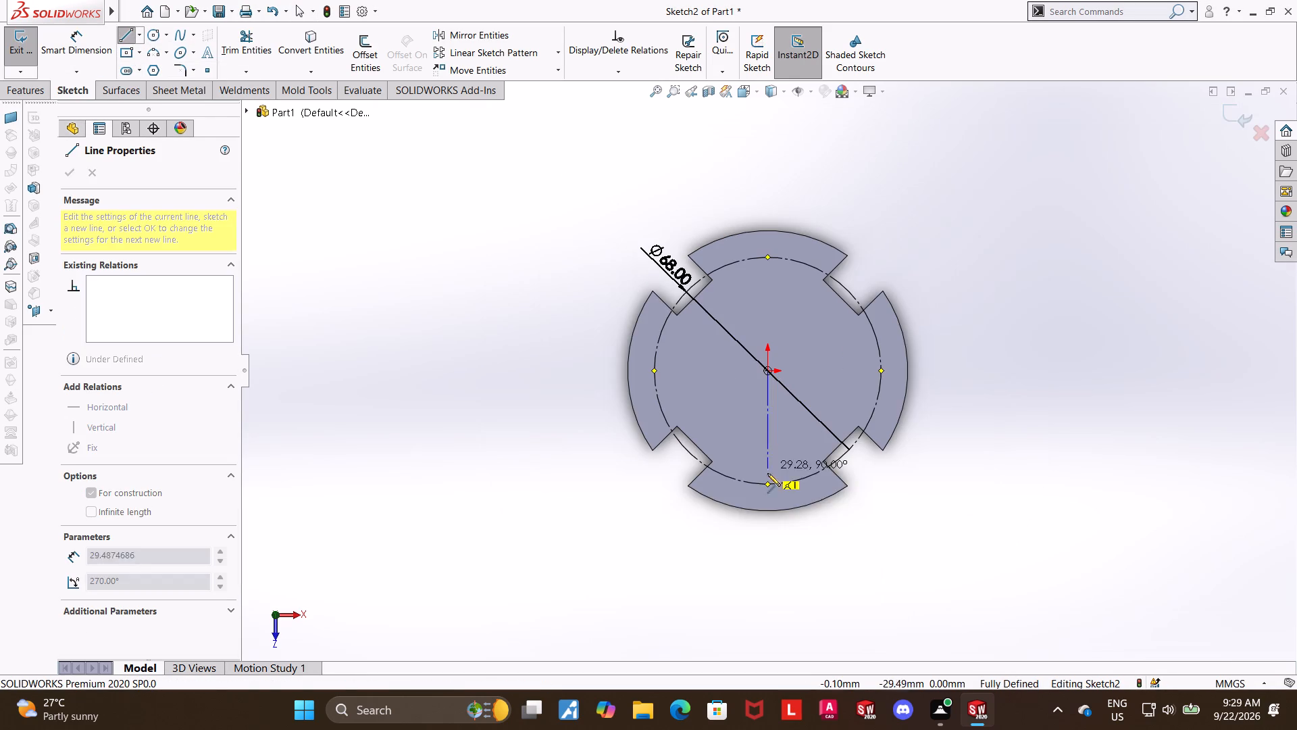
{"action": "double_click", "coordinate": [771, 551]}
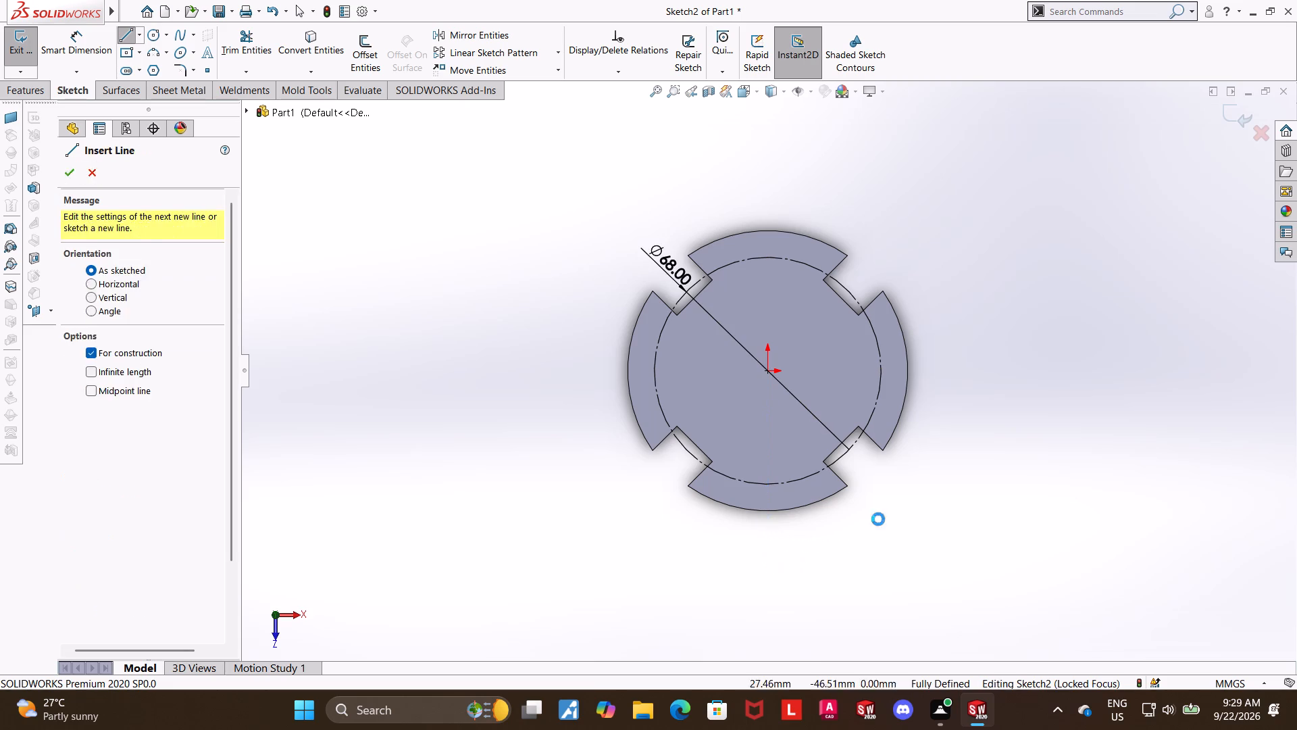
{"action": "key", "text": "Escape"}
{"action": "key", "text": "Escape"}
Draw a vertical centerline about 62 mm long from the origin down past the disc's lower edge, and exit the sketch.
{"action": "left_click", "coordinate": [144, 39]}
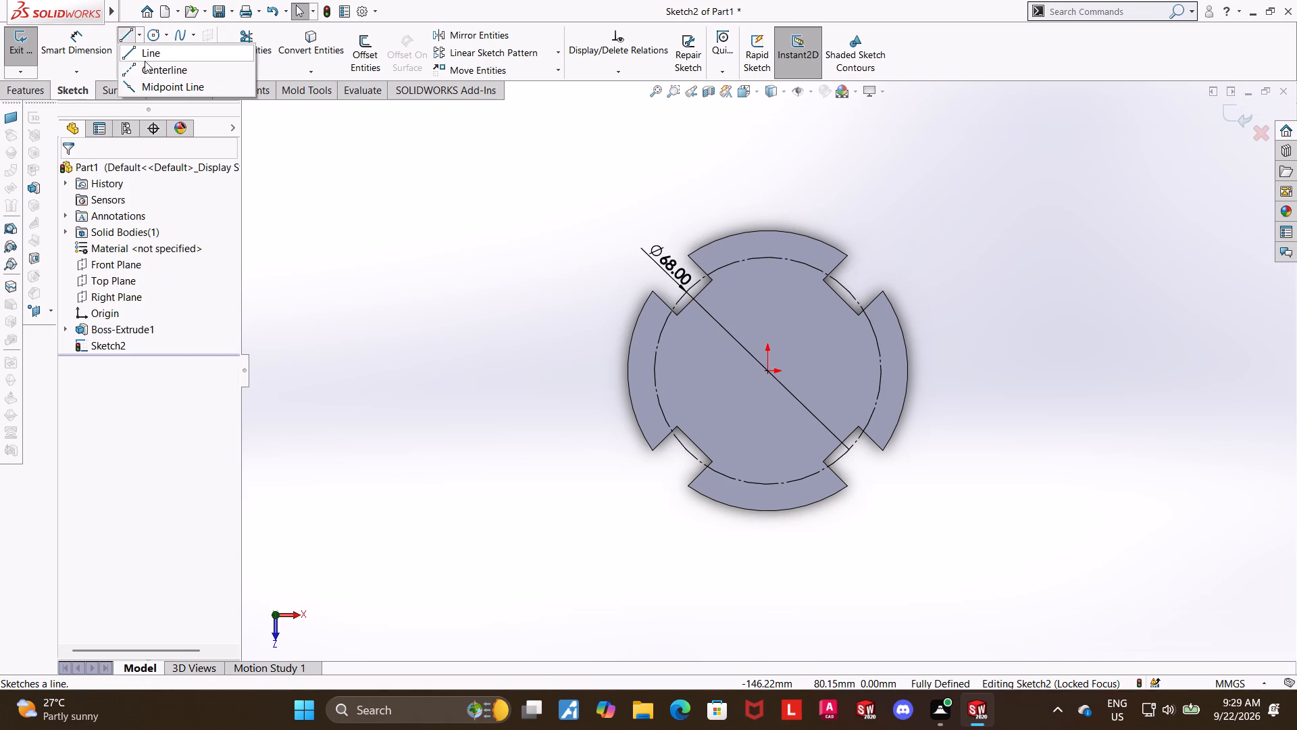
{"action": "left_click", "coordinate": [147, 66]}
{"action": "left_click", "coordinate": [767, 370]}
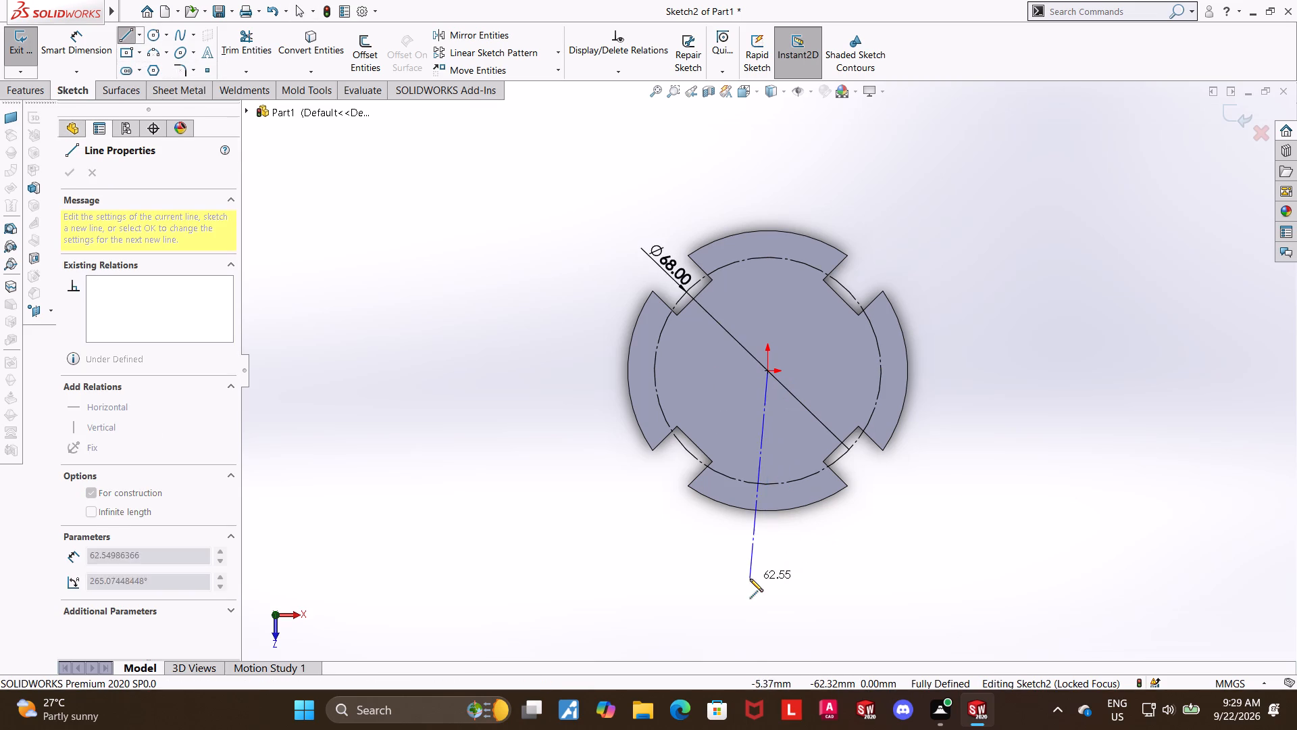
{"action": "left_click", "coordinate": [767, 579]}
{"action": "key", "text": "Escape"}
{"action": "key", "text": "Escape"}
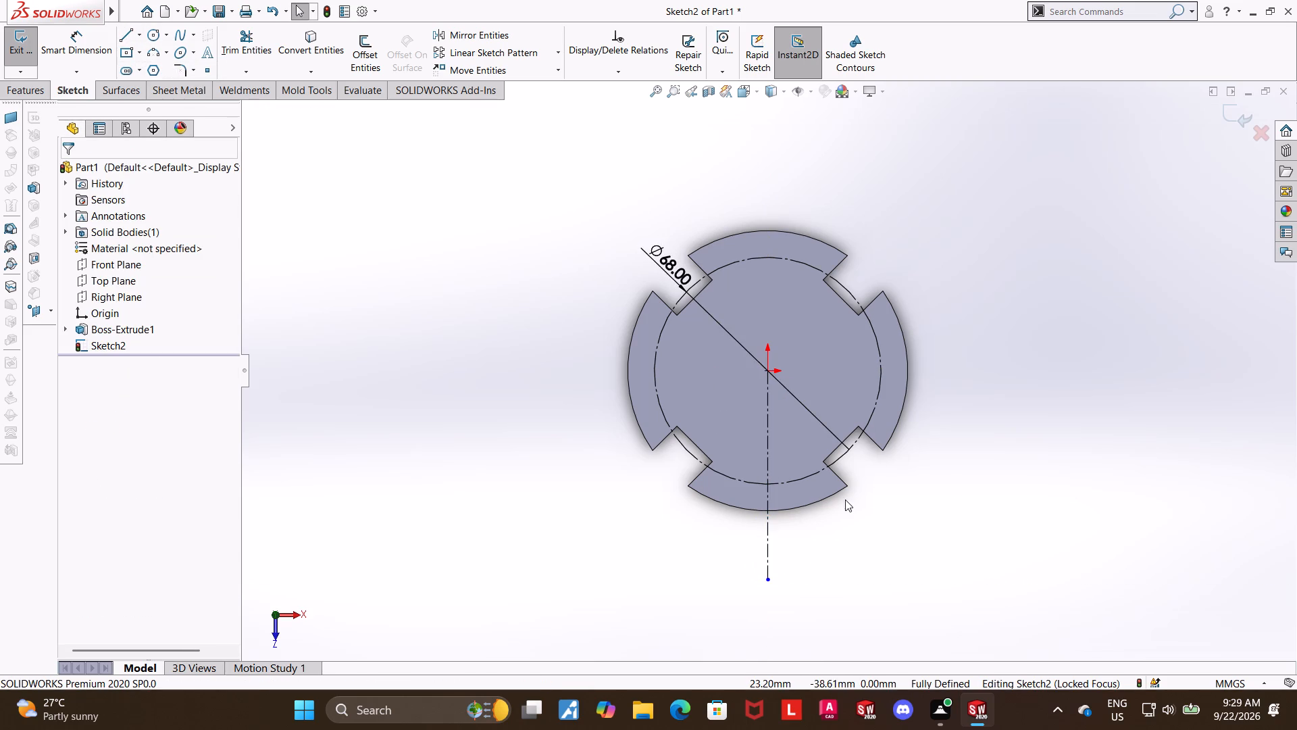
{"action": "key", "text": "Escape"}
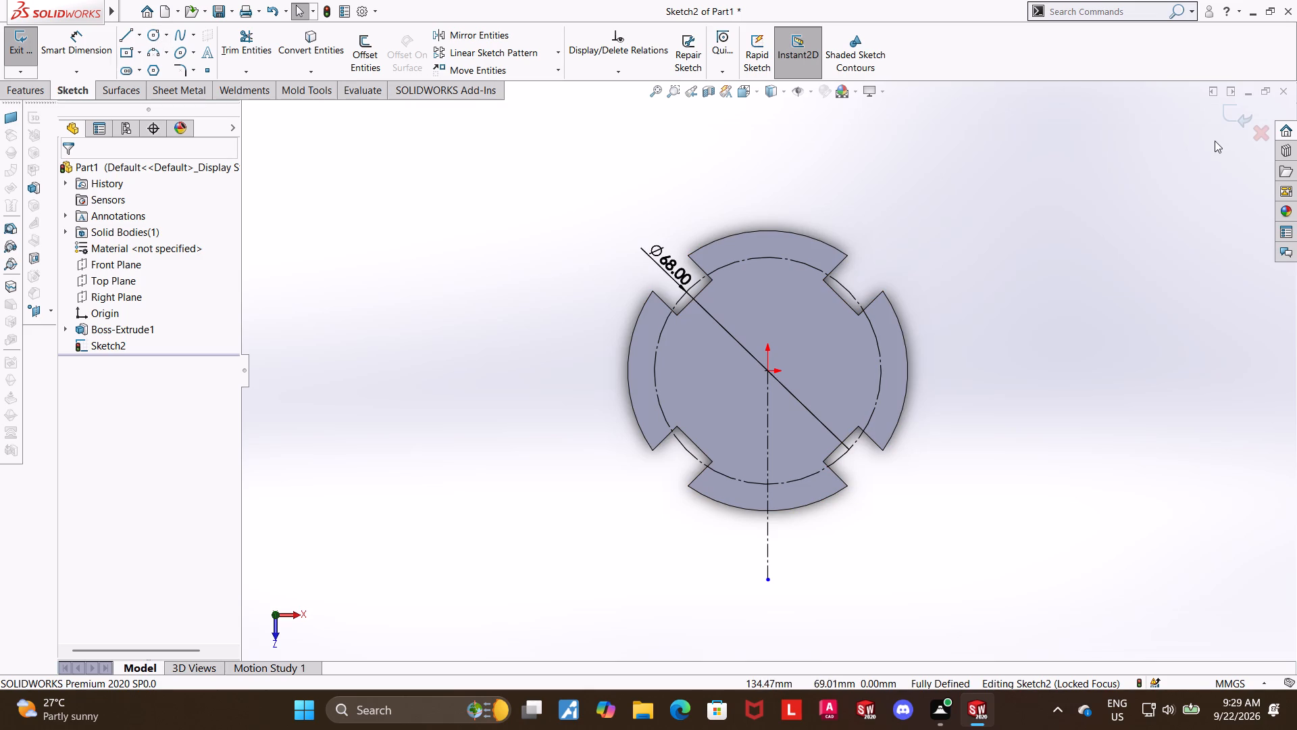
{"action": "left_click", "coordinate": [1221, 107]}
Place a Through All M8x1.0 tap drill hole where the 68 mm construction circle crosses the vertical centerline.
{"action": "left_click", "coordinate": [282, 37]}
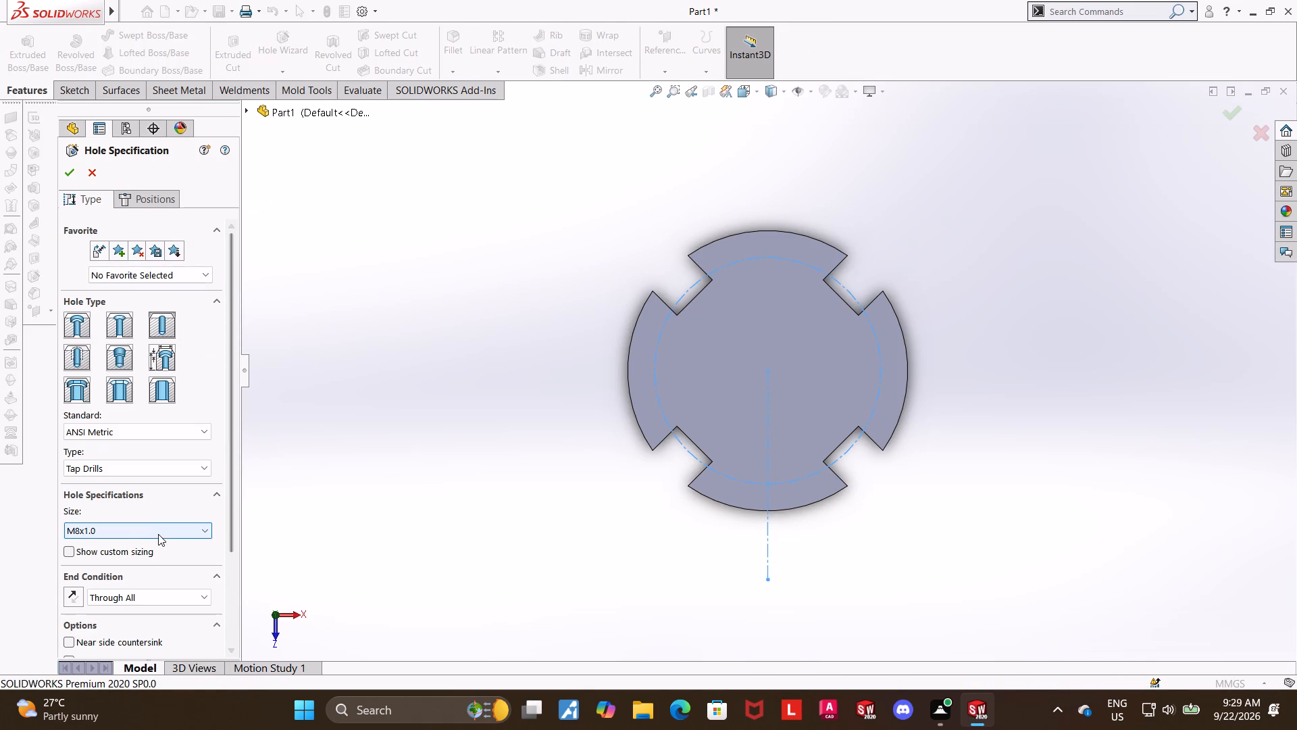
{"action": "left_click", "coordinate": [145, 197]}
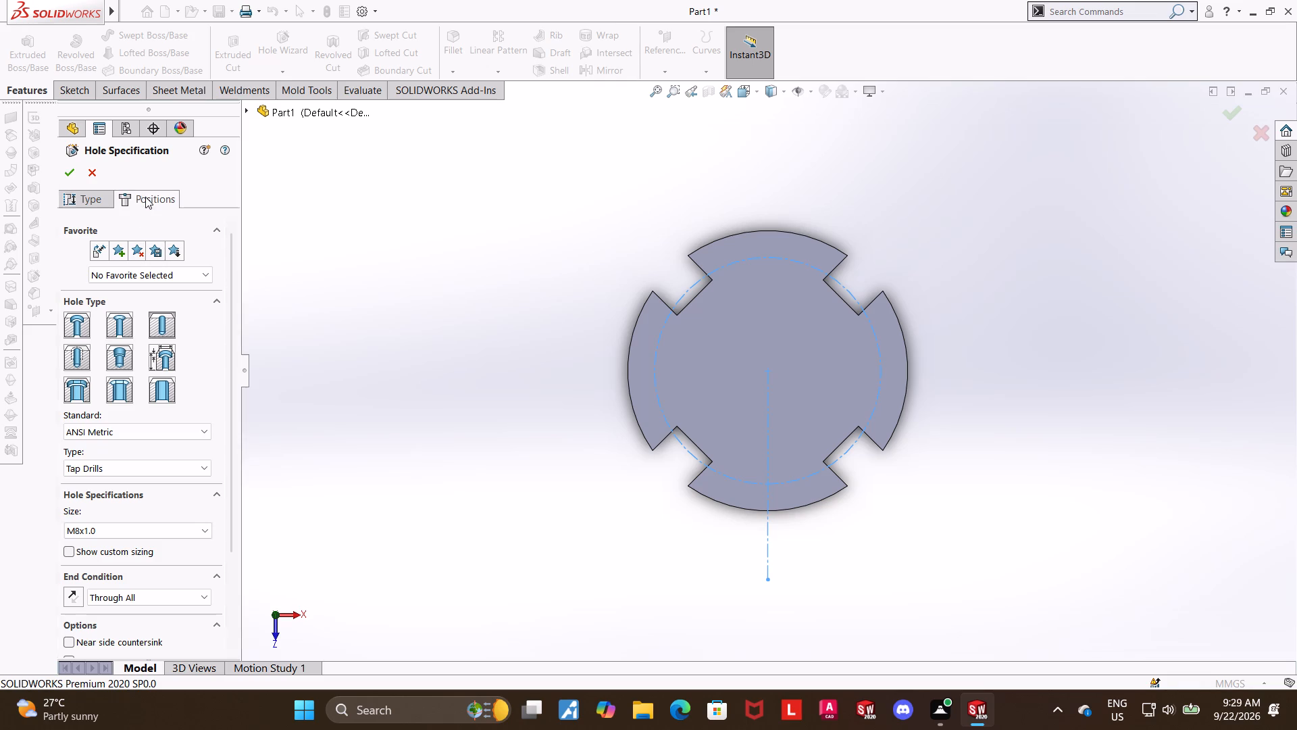
{"action": "left_click", "coordinate": [164, 339]}
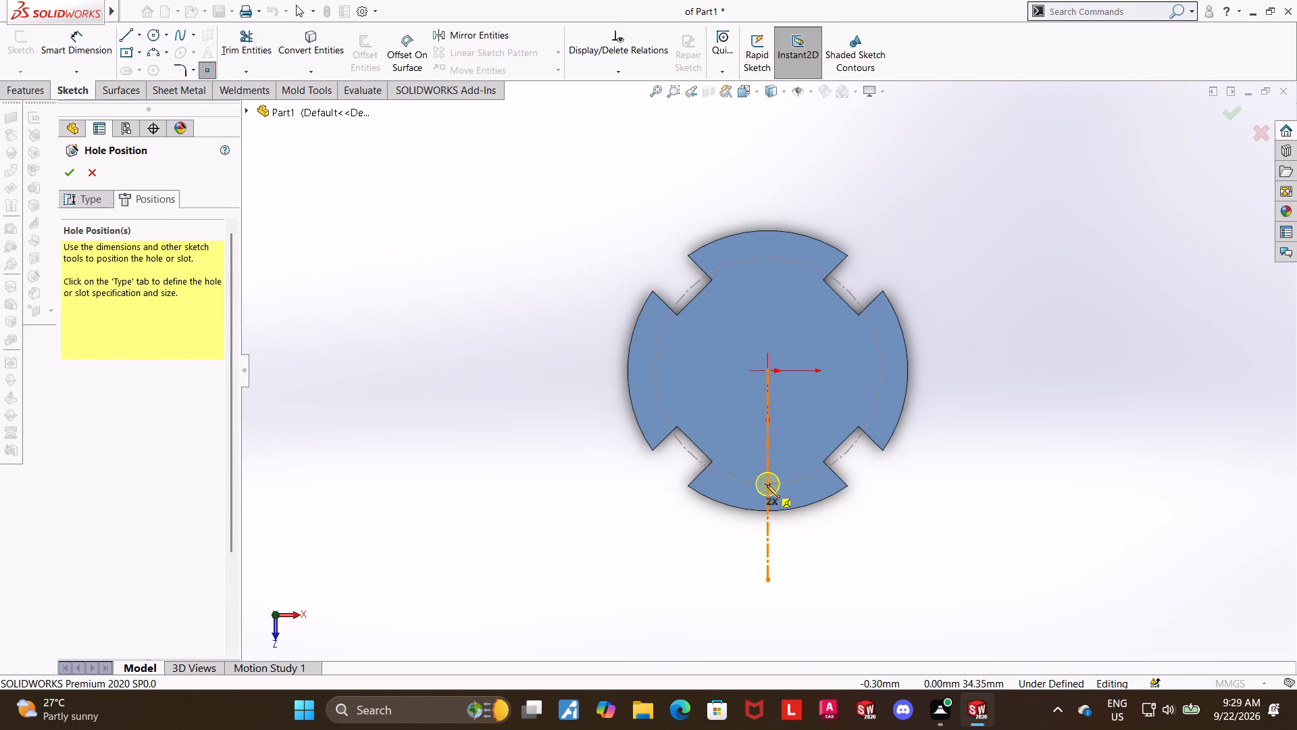
{"action": "scroll", "coordinate": [767, 485], "scroll_direction": "down", "scroll_amount": 7}
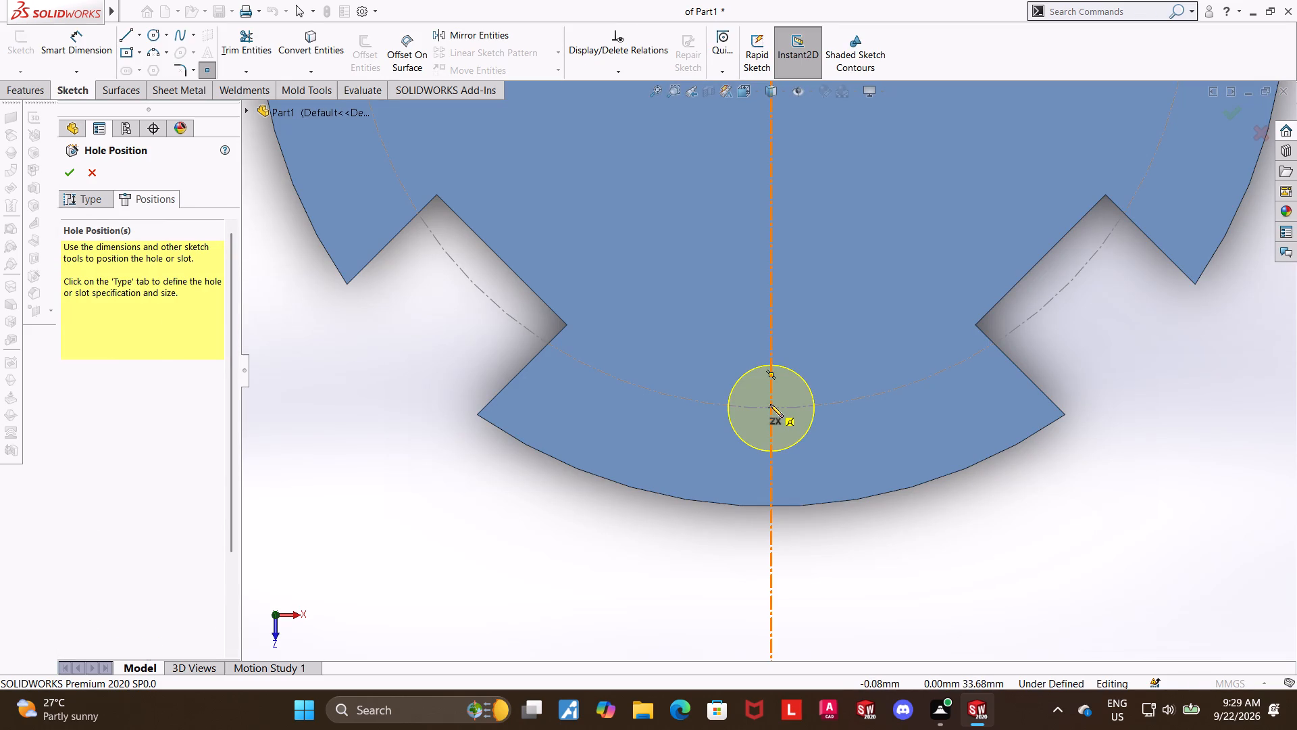
{"action": "left_click", "coordinate": [769, 404]}
{"action": "key", "text": "Escape"}
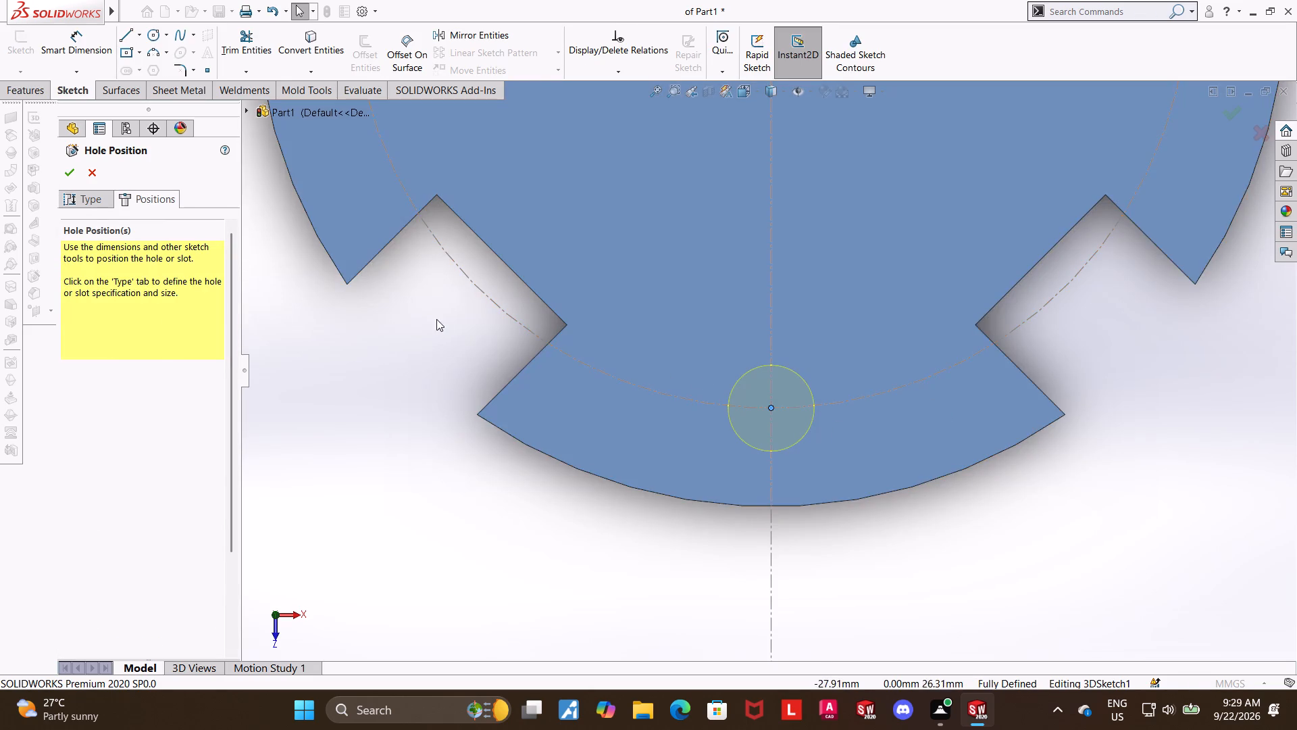
{"action": "scroll", "coordinate": [667, 372], "scroll_direction": "up", "scroll_amount": 4}
{"action": "scroll", "coordinate": [808, 277], "scroll_direction": "up", "scroll_amount": 3}
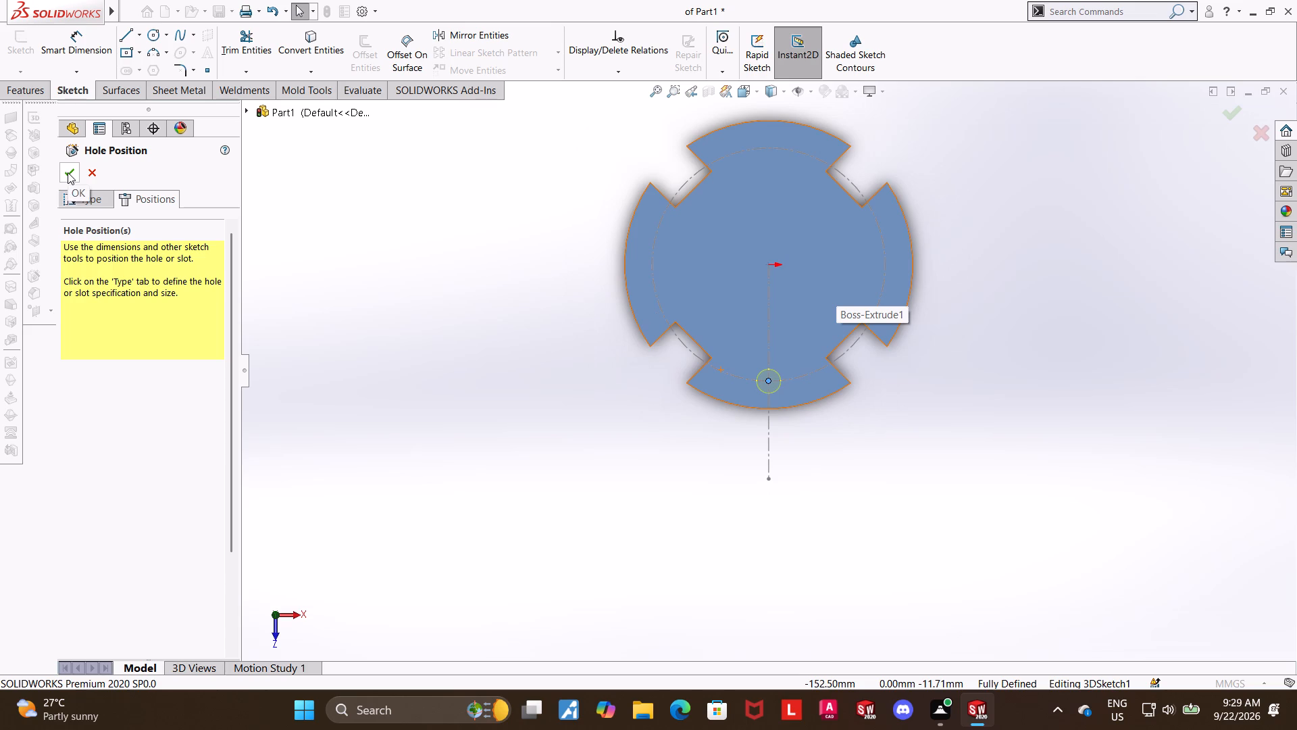
{"action": "left_click", "coordinate": [68, 172]}
Examine the tap drill hole in the disc from above and at an angle, and the sketches it contains.
{"action": "left_click_drag", "start_coordinate": [367, 404], "coordinate": [371, 410]}
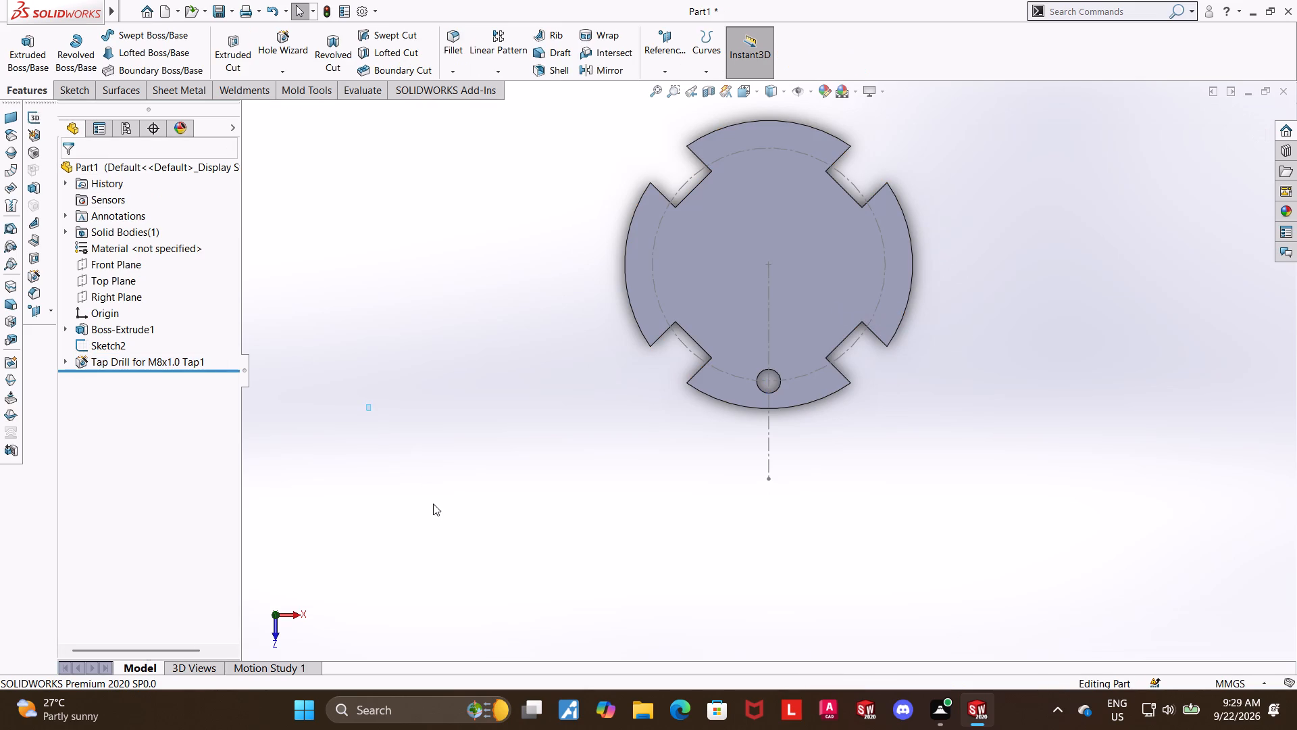
{"action": "middle_click_drag", "start_coordinate": [435, 449], "coordinate": [423, 448]}
{"action": "left_click", "coordinate": [742, 93]}
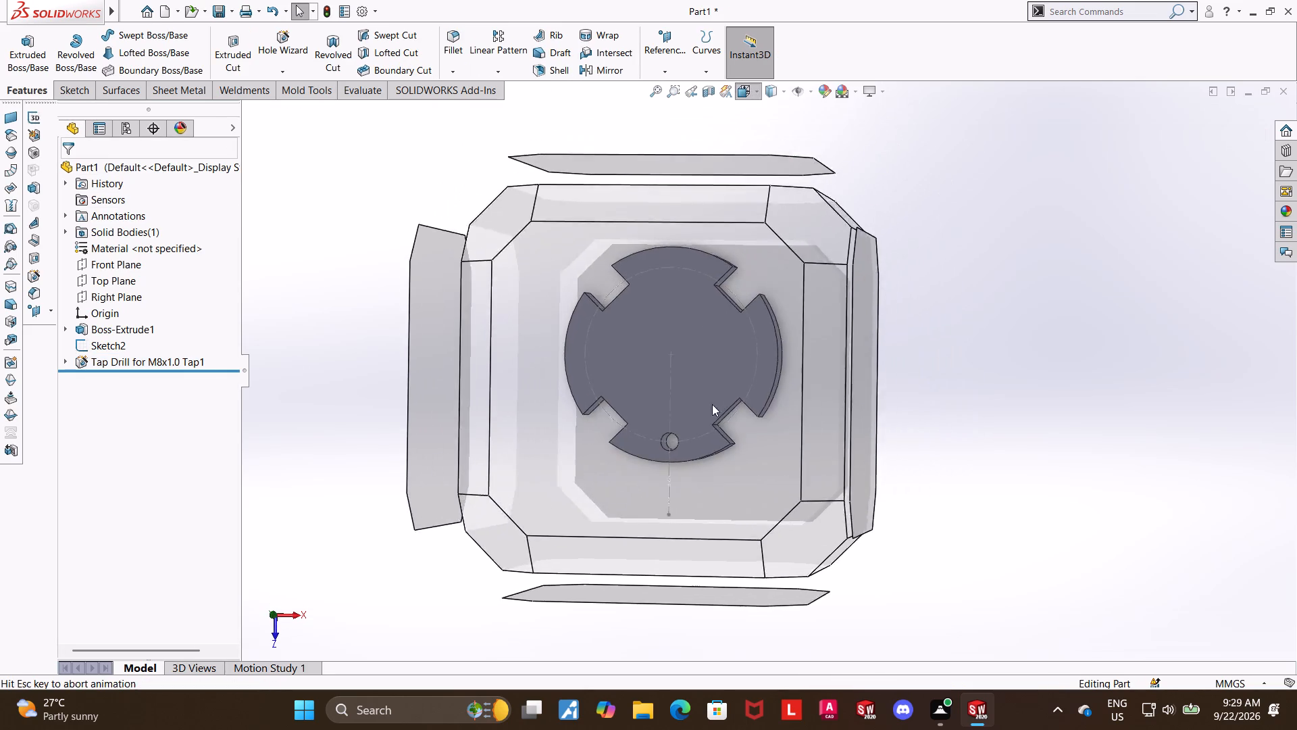
{"action": "left_click", "coordinate": [609, 409]}
{"action": "scroll", "coordinate": [798, 482], "scroll_direction": "down", "scroll_amount": 9}
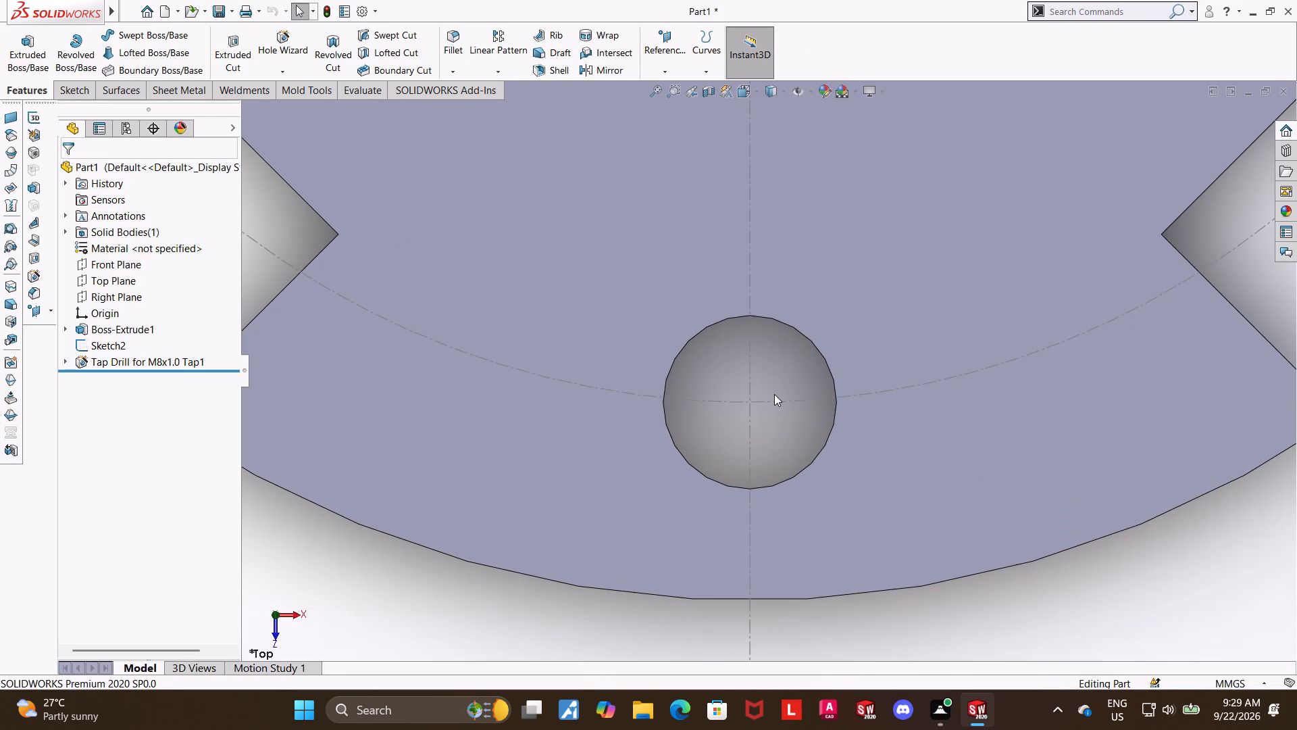
{"action": "scroll", "coordinate": [760, 399], "scroll_direction": "up", "scroll_amount": 5}
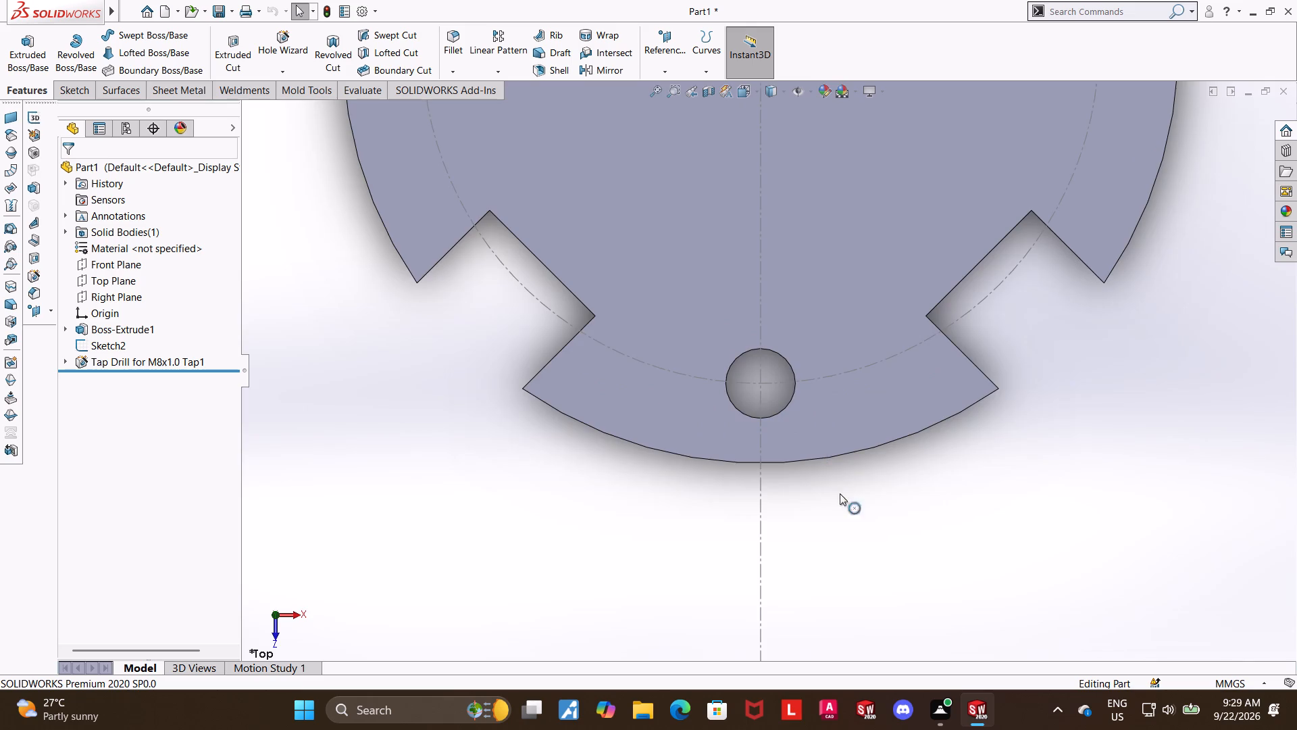
{"action": "middle_click_drag", "start_coordinate": [840, 491], "coordinate": [916, 363]}
{"action": "left_click", "coordinate": [1063, 352]}
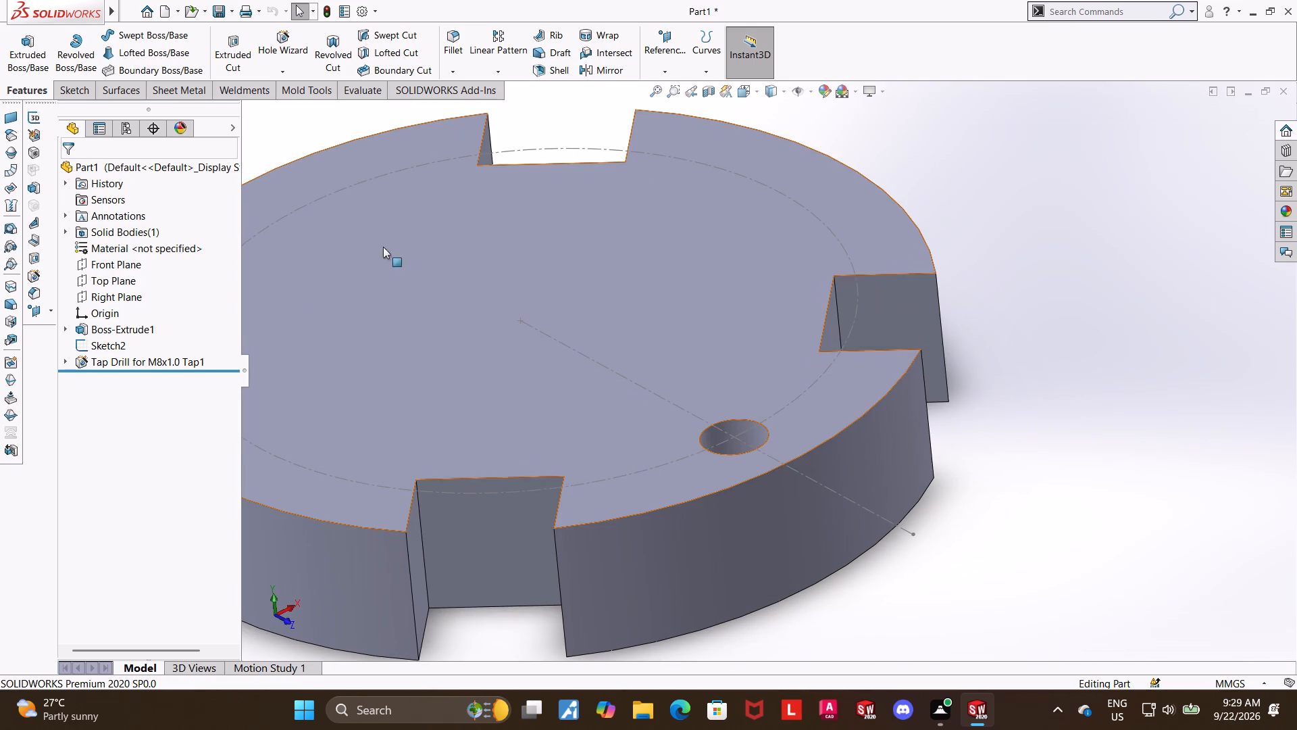
{"action": "left_click", "coordinate": [68, 364]}
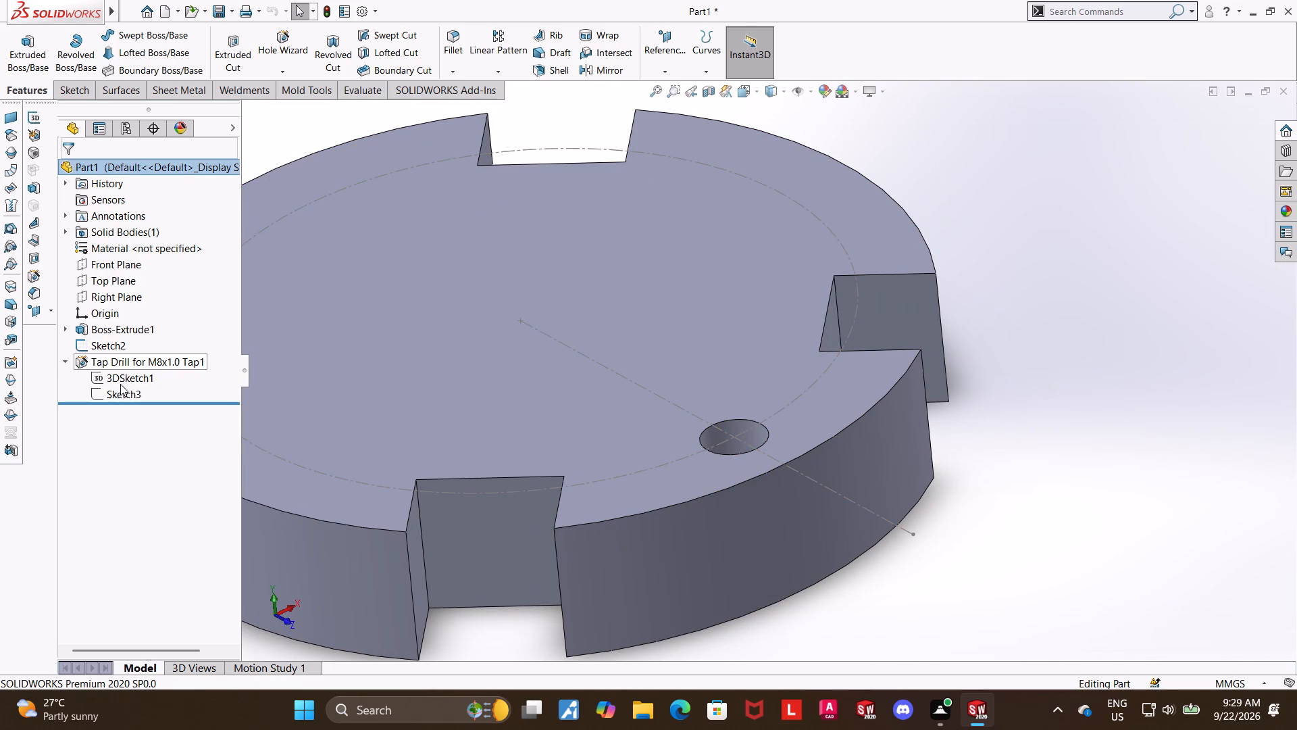
{"action": "scroll", "coordinate": [1093, 387], "scroll_direction": "up", "scroll_amount": 3}
{"action": "left_click", "coordinate": [1091, 389]}
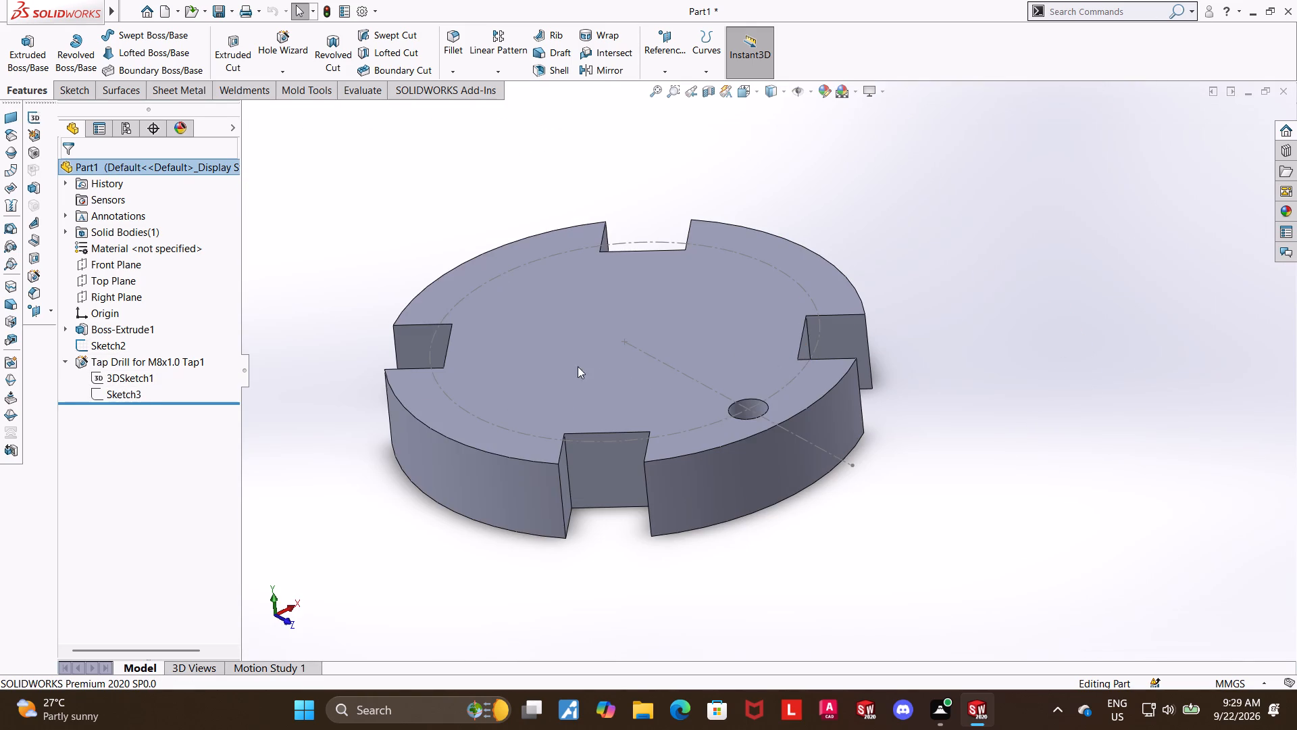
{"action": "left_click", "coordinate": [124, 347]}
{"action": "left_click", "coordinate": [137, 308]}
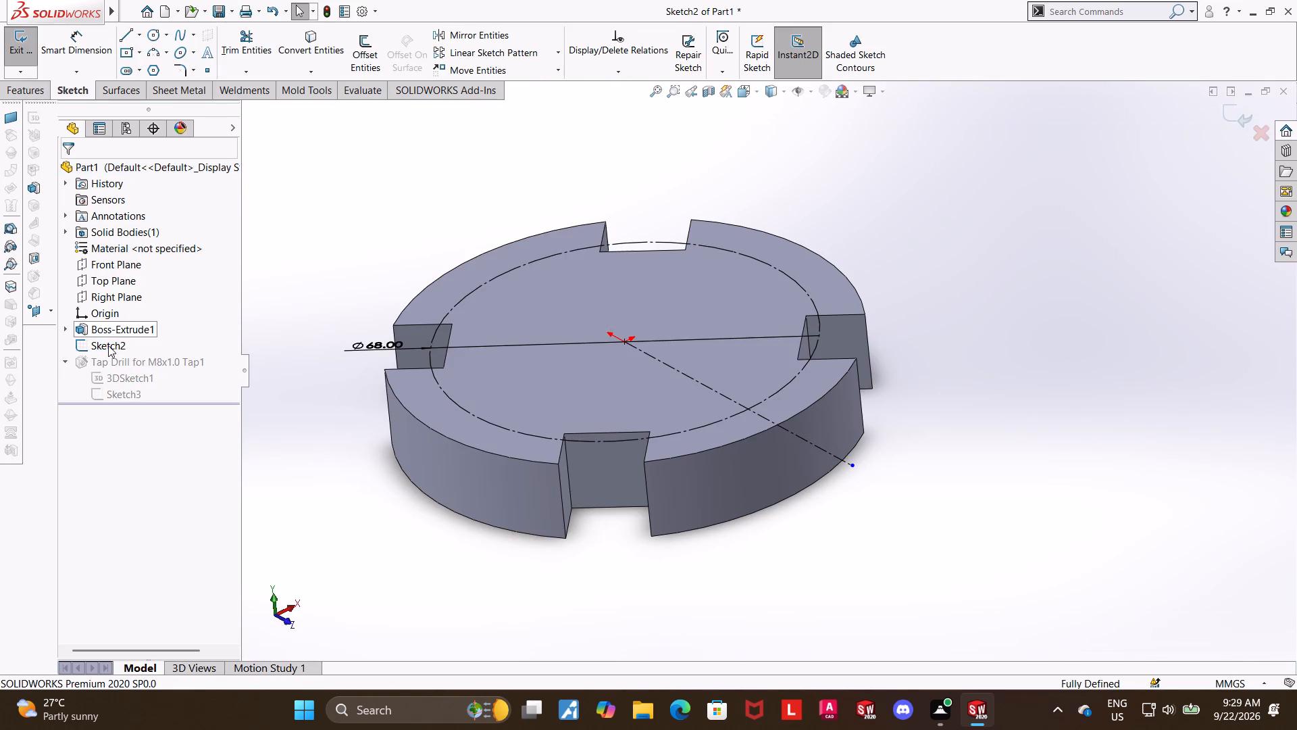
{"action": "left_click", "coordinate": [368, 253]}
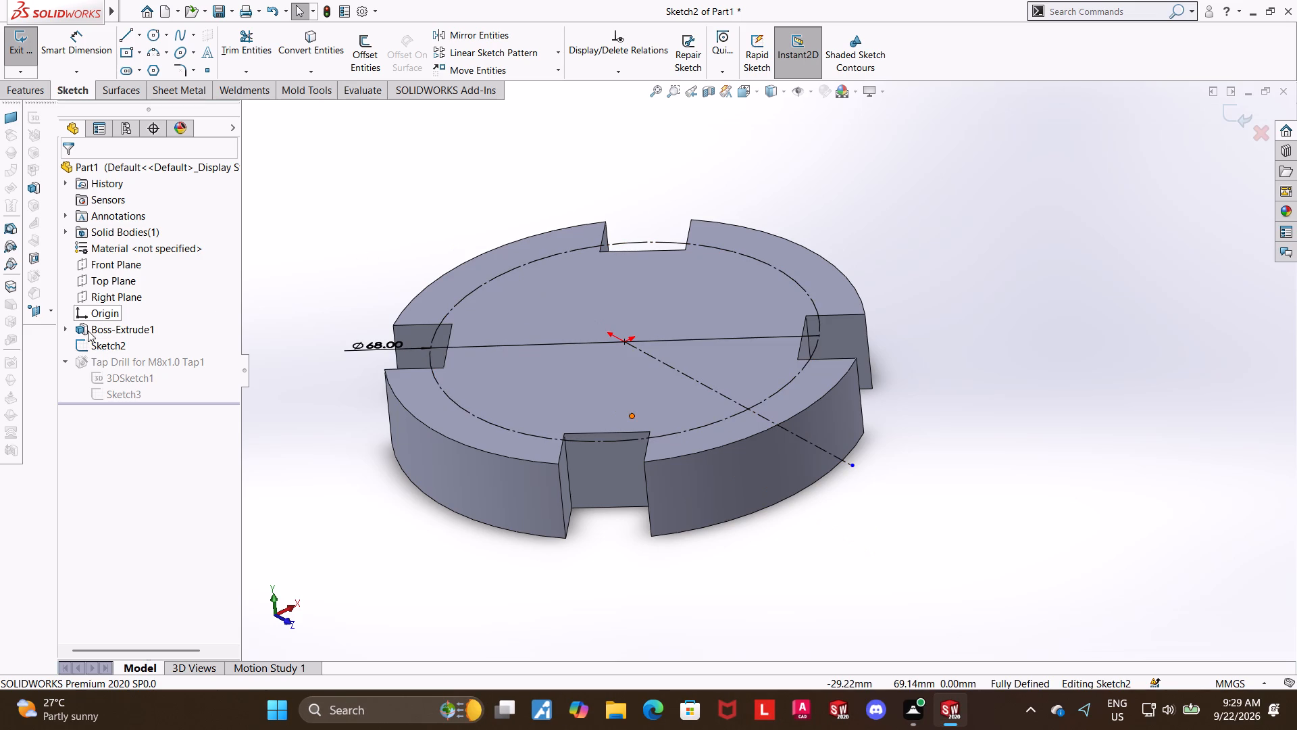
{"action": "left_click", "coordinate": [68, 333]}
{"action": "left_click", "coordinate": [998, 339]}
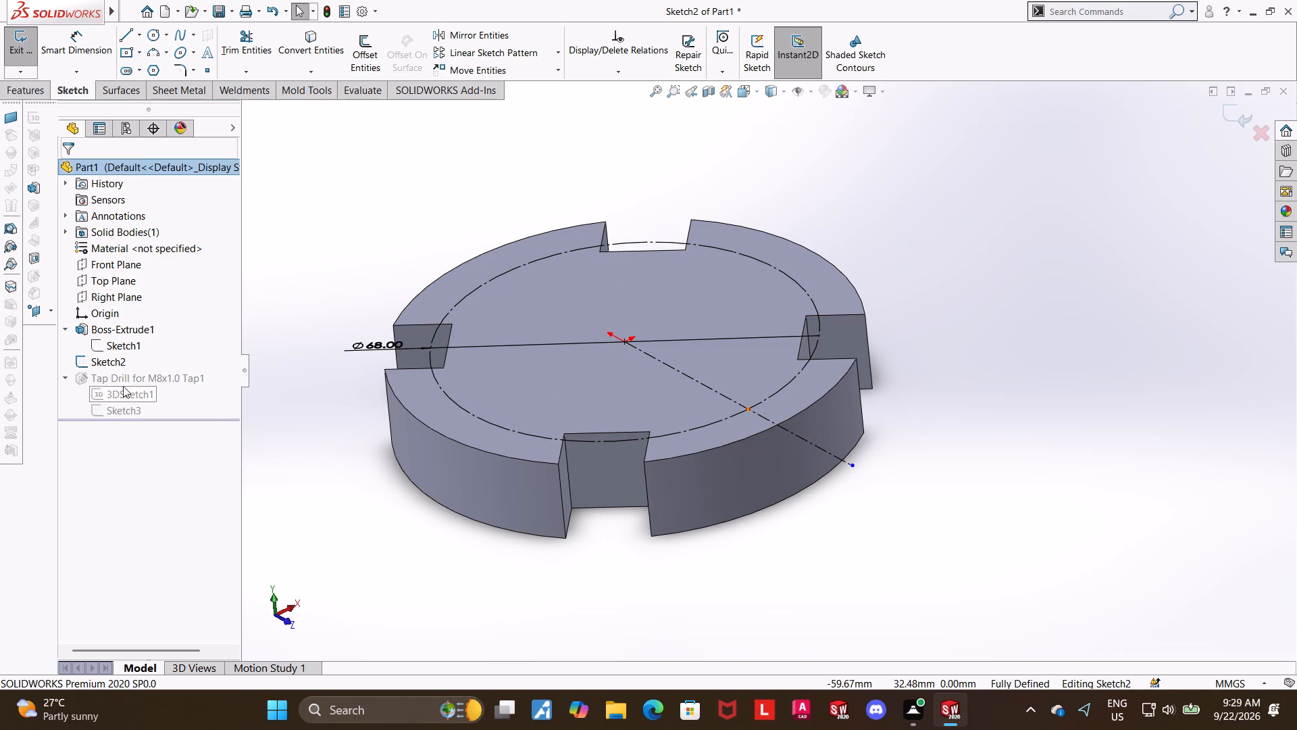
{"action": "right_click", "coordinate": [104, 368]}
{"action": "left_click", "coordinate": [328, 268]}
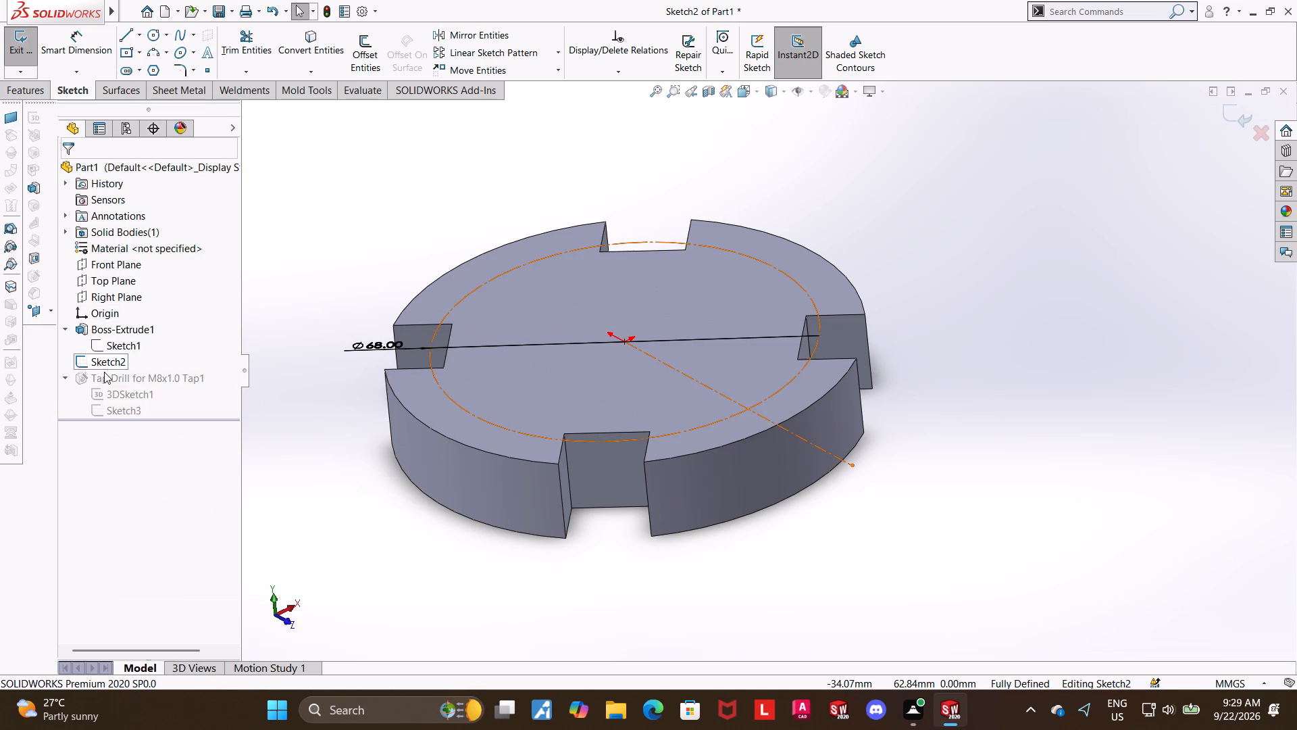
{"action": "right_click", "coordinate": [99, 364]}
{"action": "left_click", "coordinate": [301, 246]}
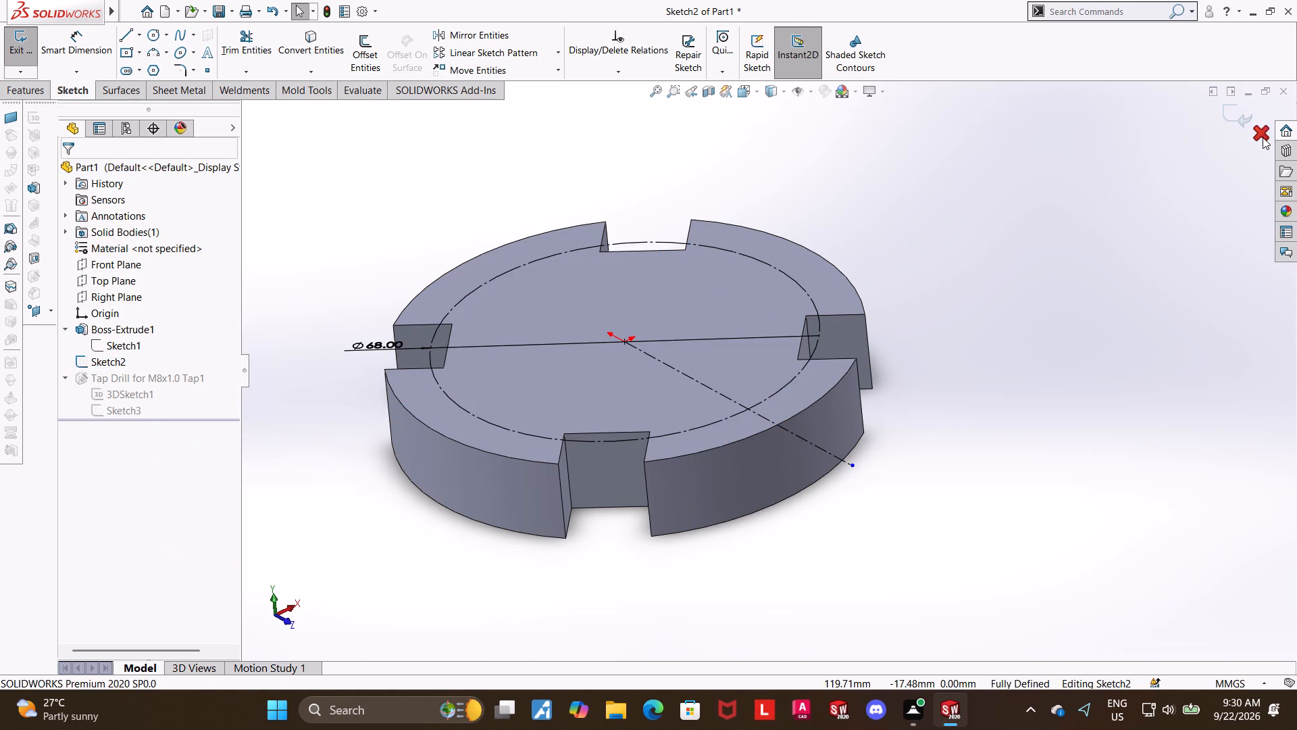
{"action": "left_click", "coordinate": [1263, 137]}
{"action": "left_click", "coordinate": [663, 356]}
Hide the sketch that holds the 68 mm construction circle and its centerline.
{"action": "left_click", "coordinate": [111, 364]}
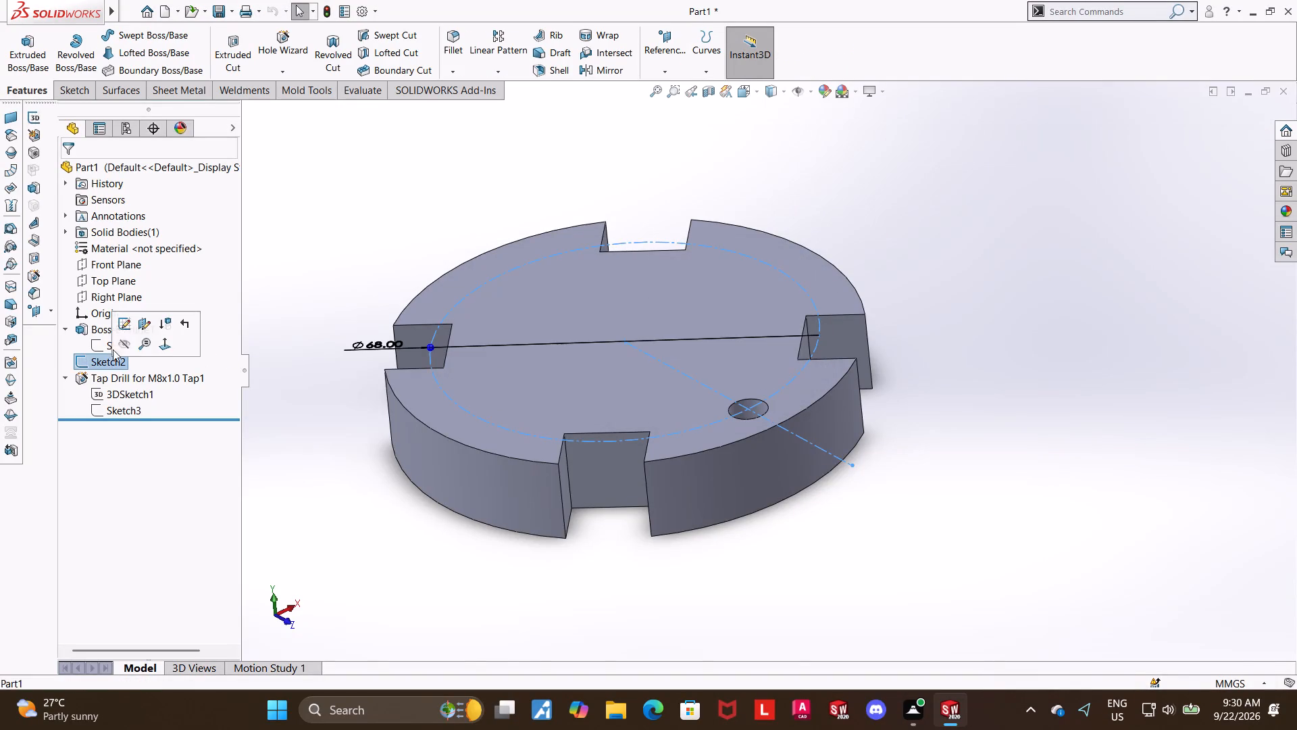
{"action": "left_click", "coordinate": [127, 347]}
{"action": "left_click", "coordinate": [239, 406]}
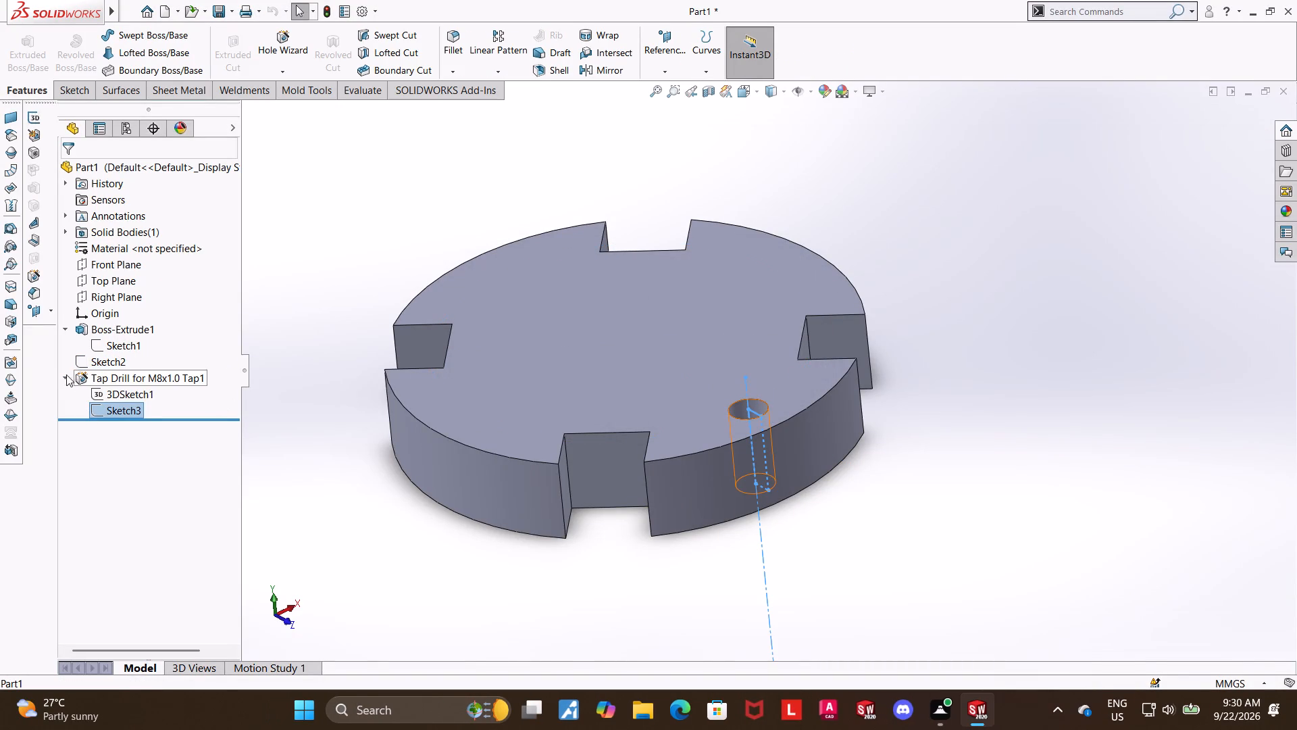
{"action": "left_click", "coordinate": [66, 374]}
{"action": "left_click", "coordinate": [257, 429]}
Start a new sketch on the Front Plane and orient the view normal to it.
{"action": "middle_click_drag", "start_coordinate": [430, 328], "coordinate": [440, 311]}
{"action": "scroll", "coordinate": [440, 311], "scroll_direction": "up", "scroll_amount": 1}
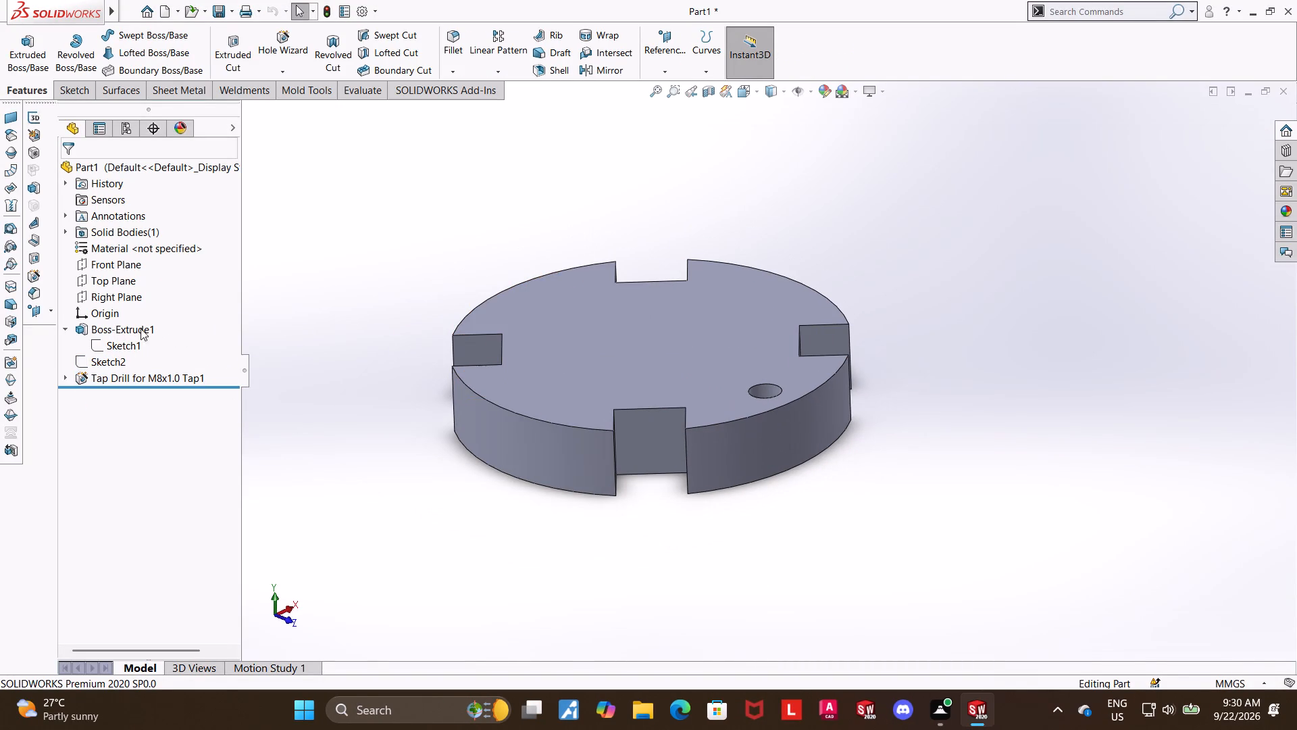
{"action": "left_click", "coordinate": [103, 268]}
{"action": "left_click", "coordinate": [109, 247]}
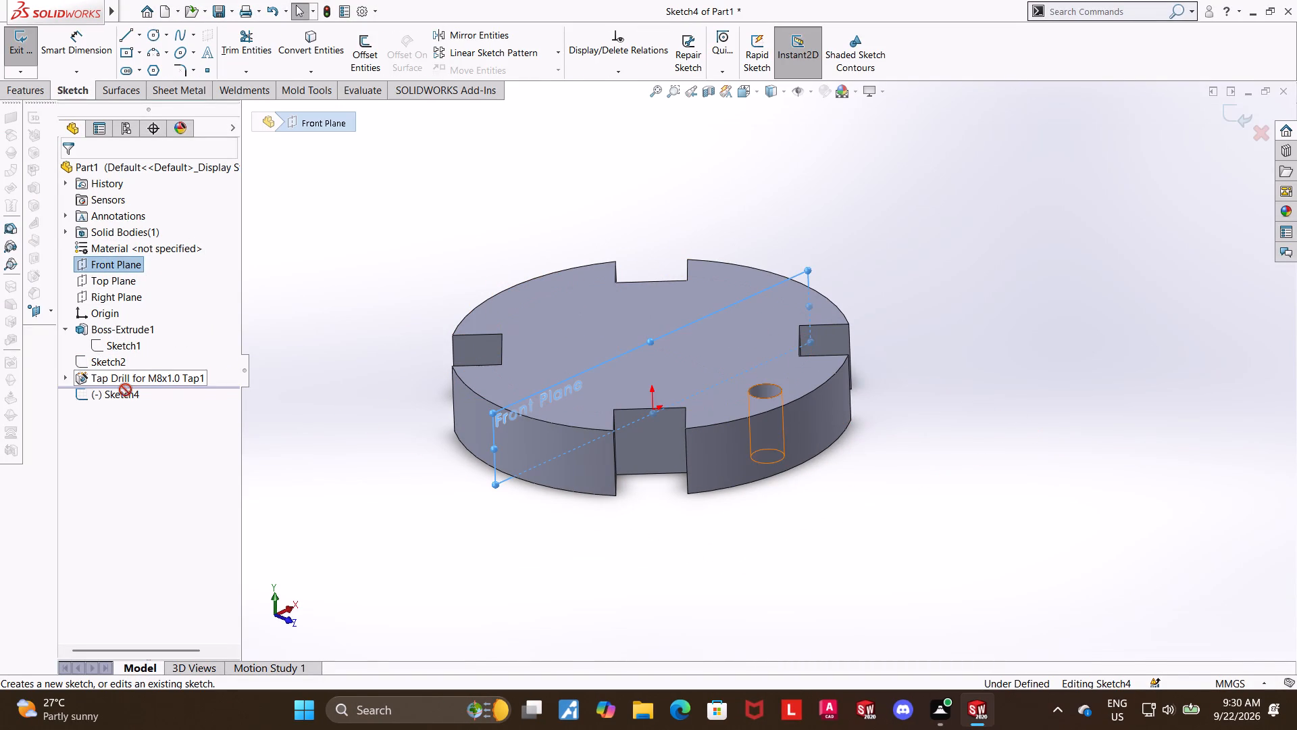
{"action": "left_click", "coordinate": [127, 397]}
{"action": "left_click", "coordinate": [165, 376]}
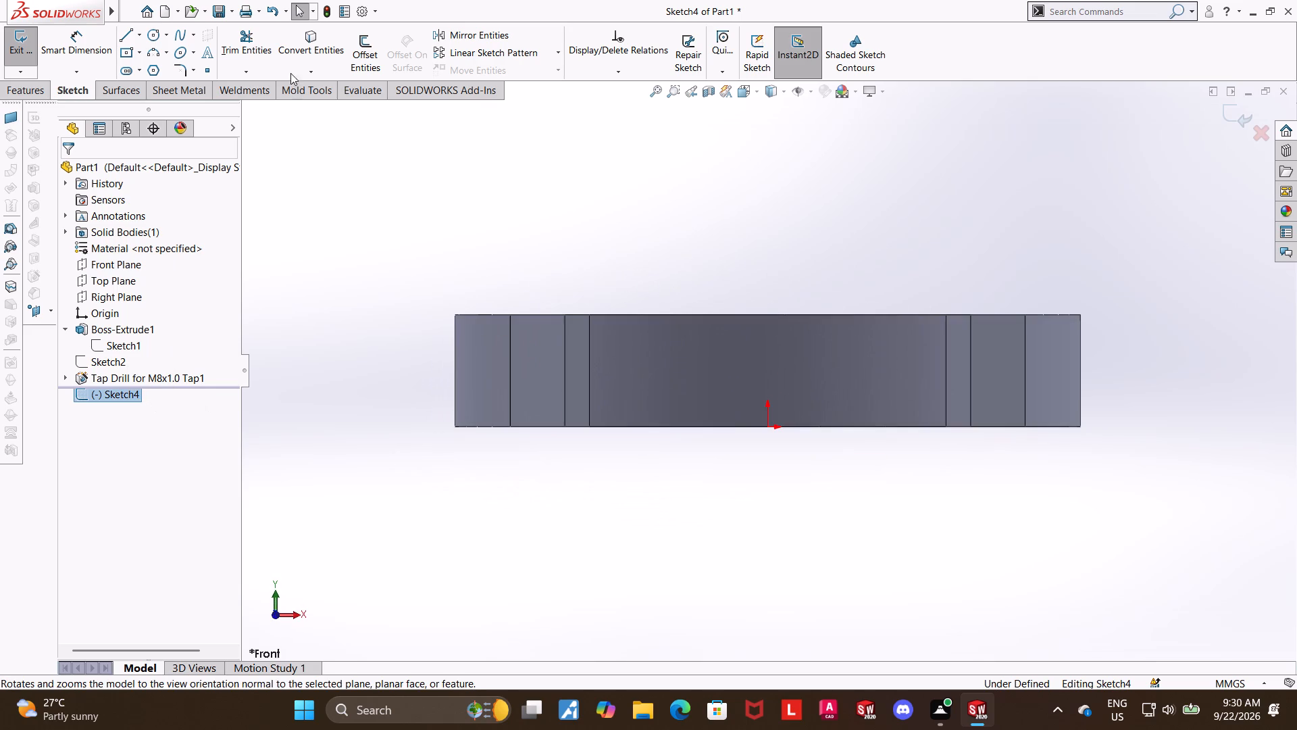
Draw a vertical centerline about 30 mm long from the origin up past the disc's top face, and exit the sketch.
{"action": "left_click", "coordinate": [138, 39]}
{"action": "left_click", "coordinate": [146, 65]}
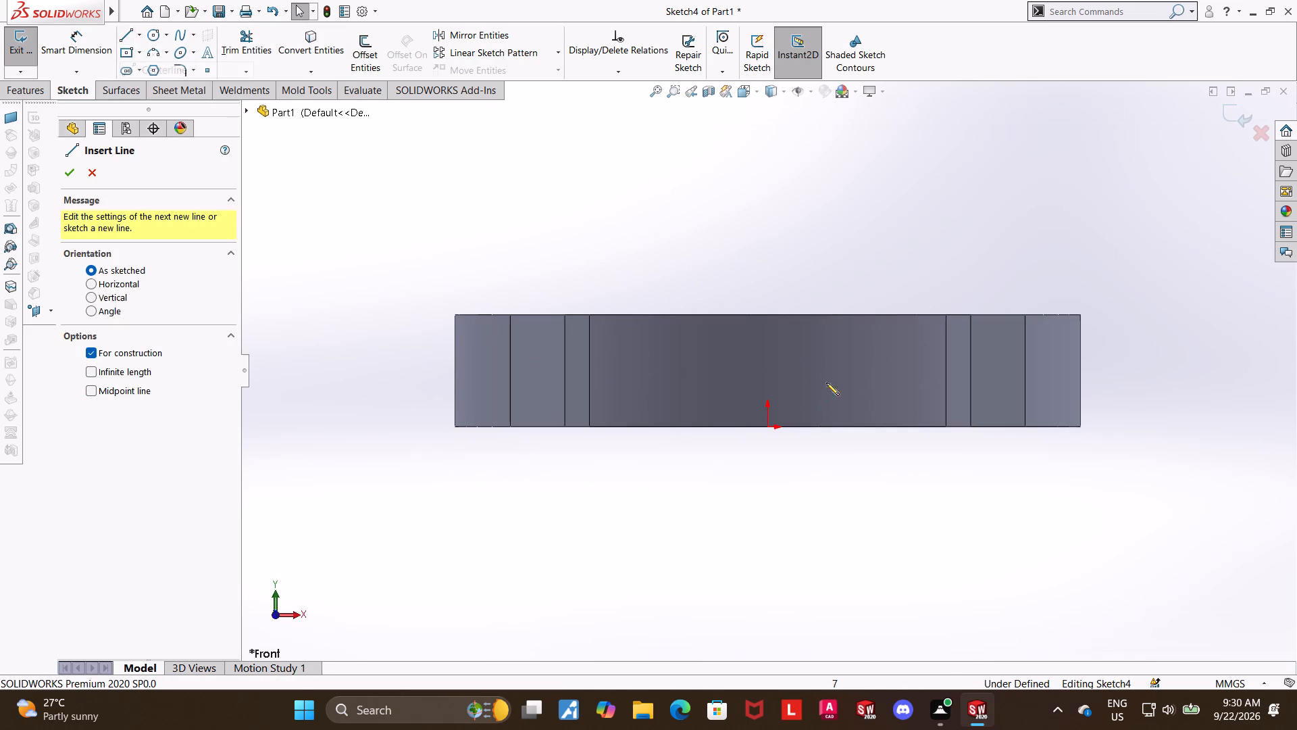
{"action": "left_click", "coordinate": [767, 427]}
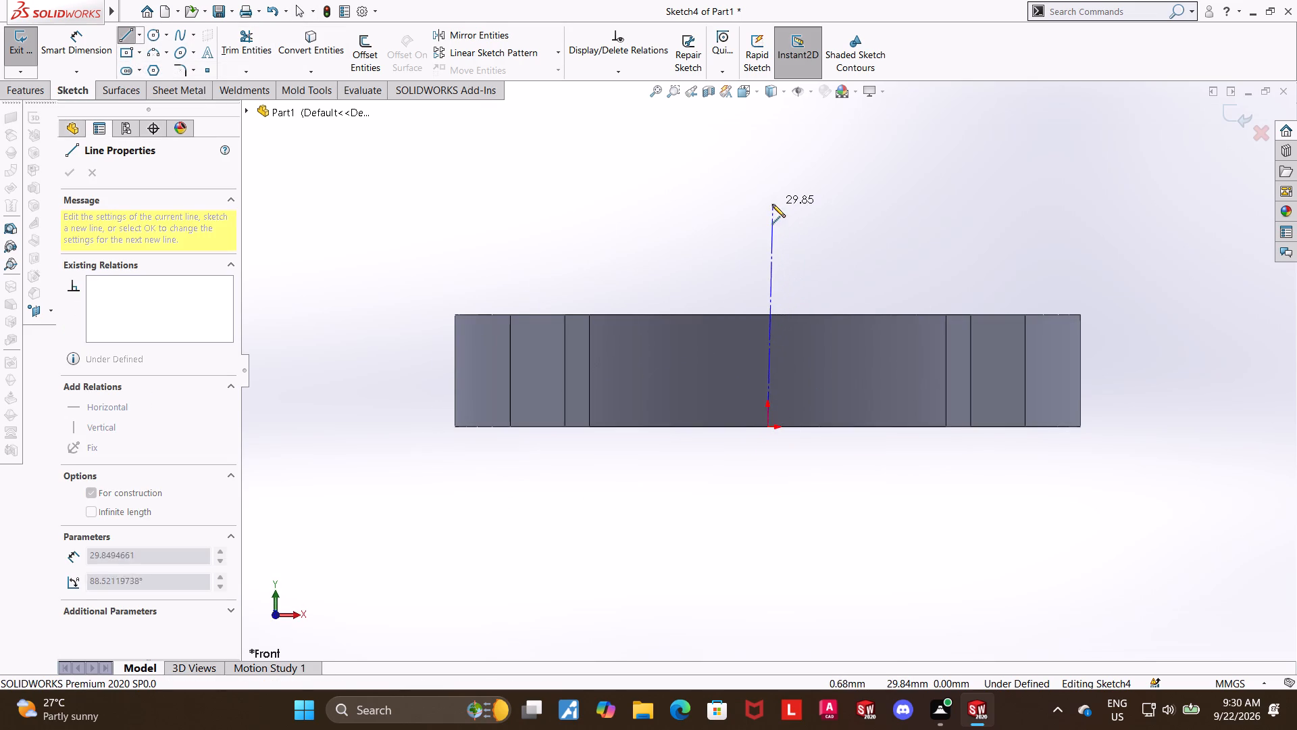
{"action": "left_click", "coordinate": [770, 203]}
{"action": "key", "text": "Escape"}
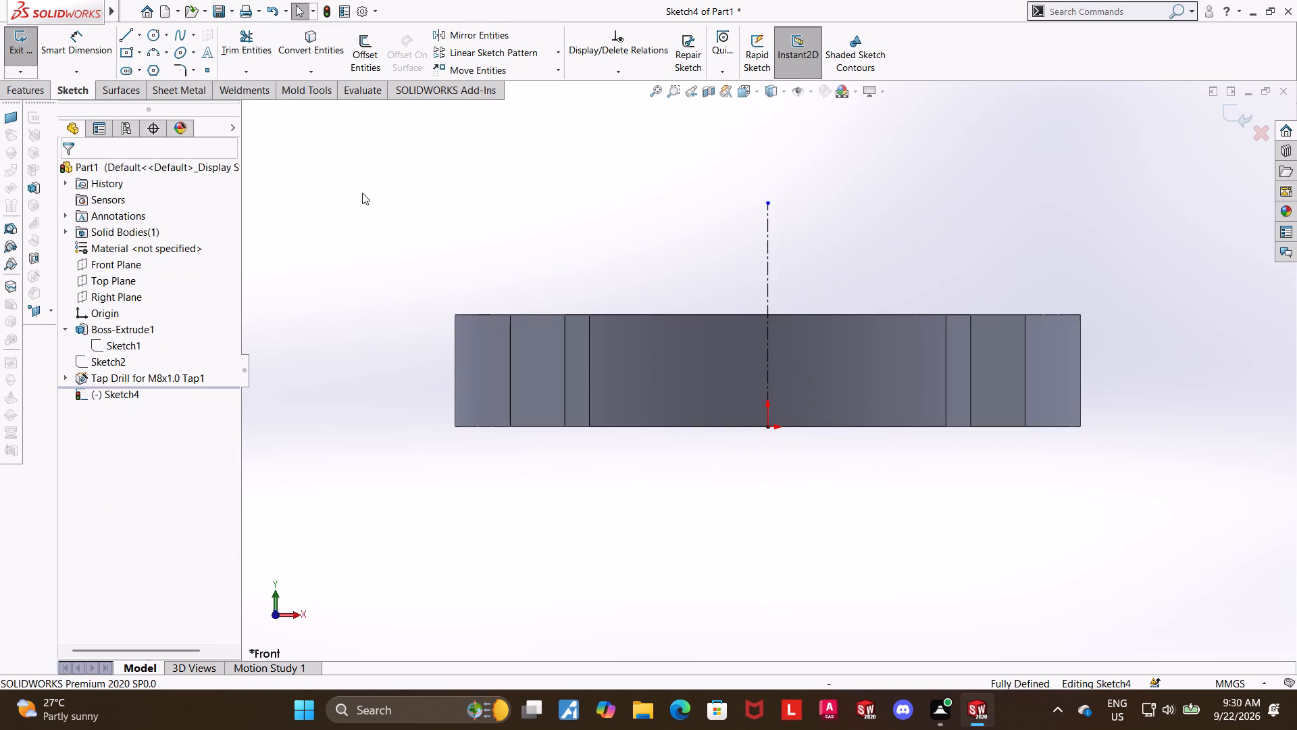
{"action": "key", "text": "Escape"}
{"action": "middle_click_drag", "start_coordinate": [594, 214], "coordinate": [627, 324]}
{"action": "scroll", "coordinate": [612, 302], "scroll_direction": "up", "scroll_amount": 1}
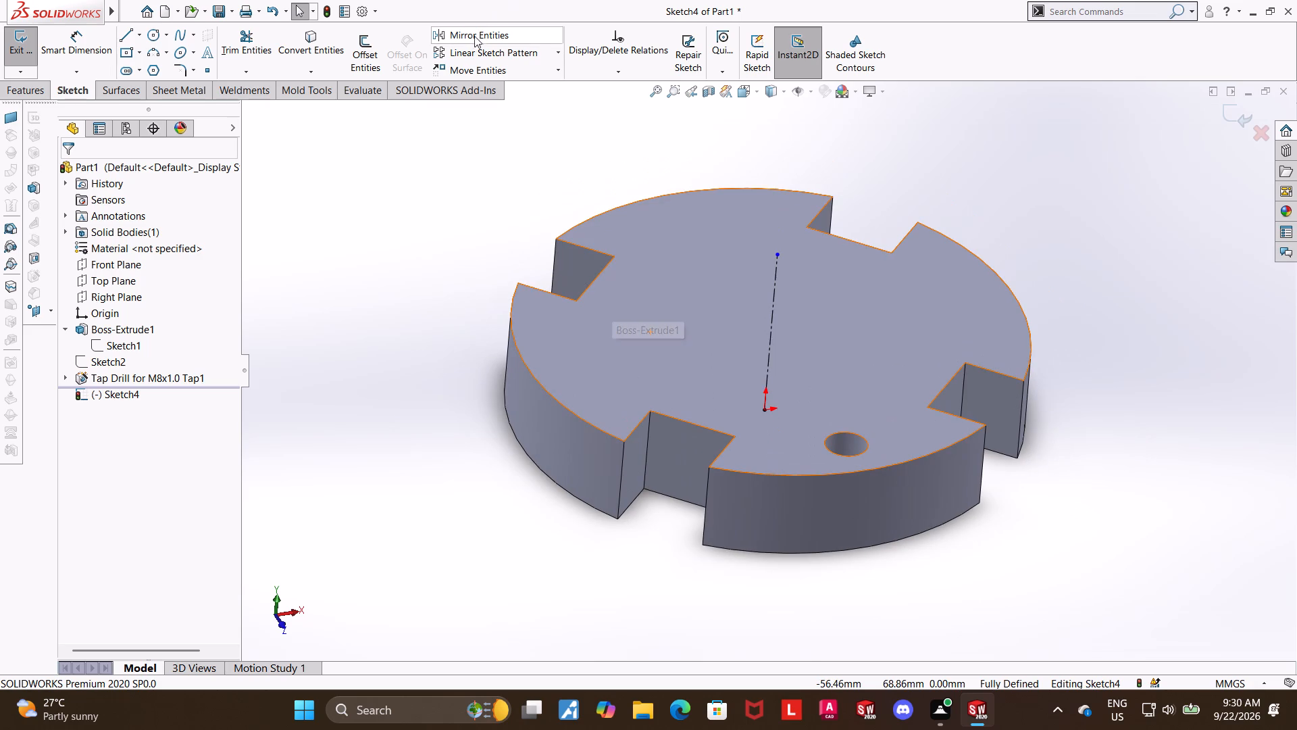
{"action": "left_click", "coordinate": [1230, 115]}
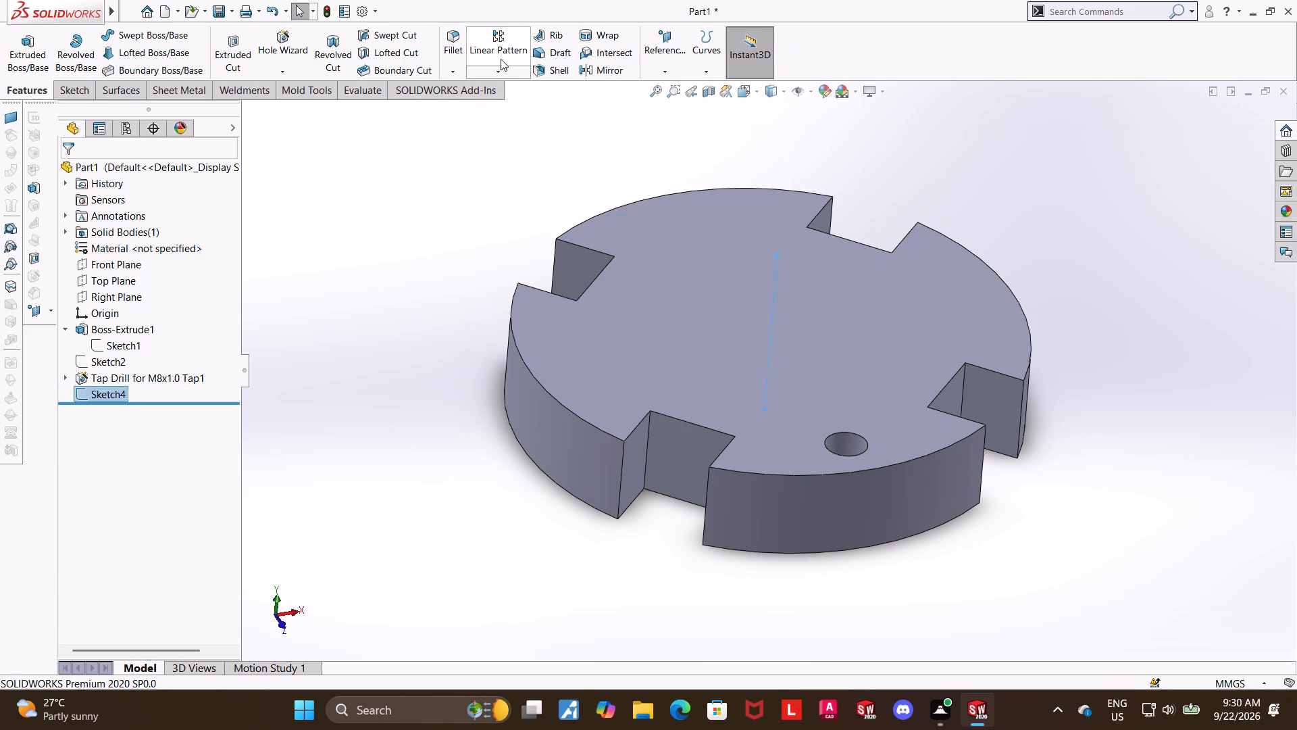
Create a circular pattern of the M8x1.0 tap drill hole about the vertical centerline, with 4 equally spaced instances over 360°.
{"action": "left_click", "coordinate": [505, 68]}
{"action": "left_click", "coordinate": [496, 103]}
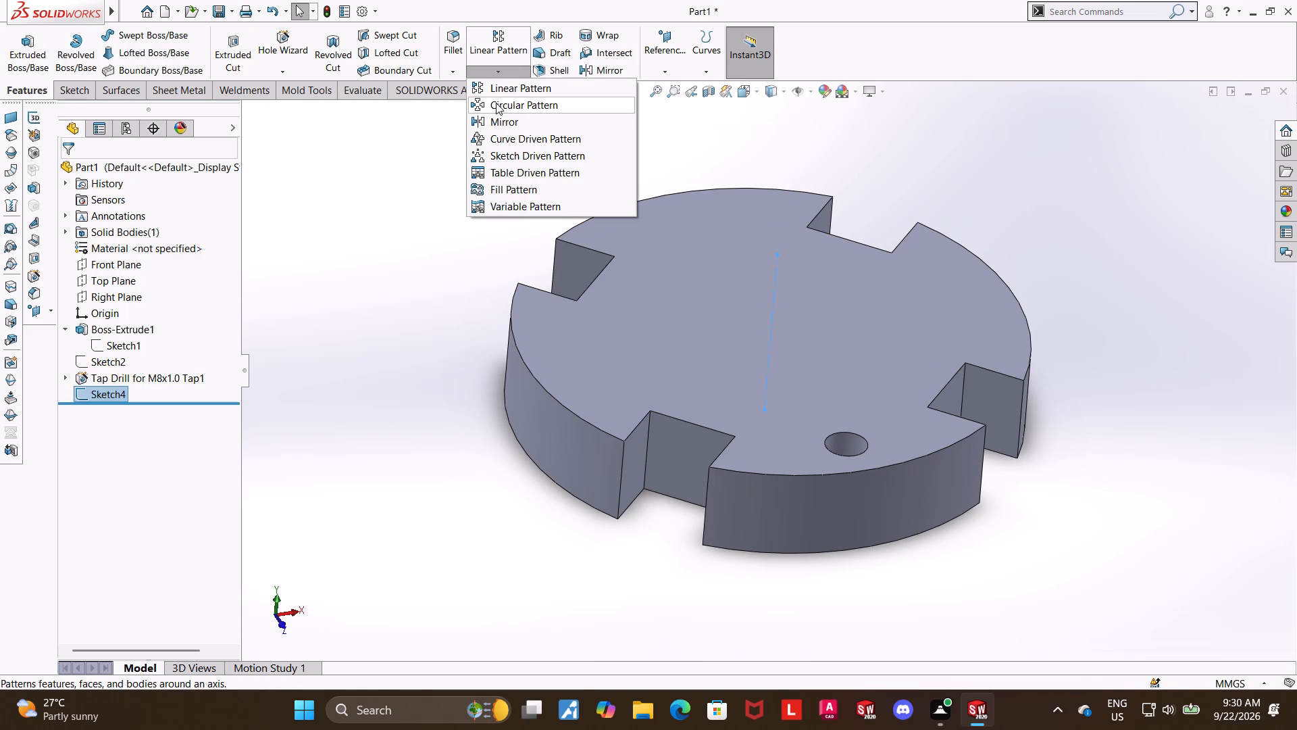
{"action": "left_click", "coordinate": [840, 446]}
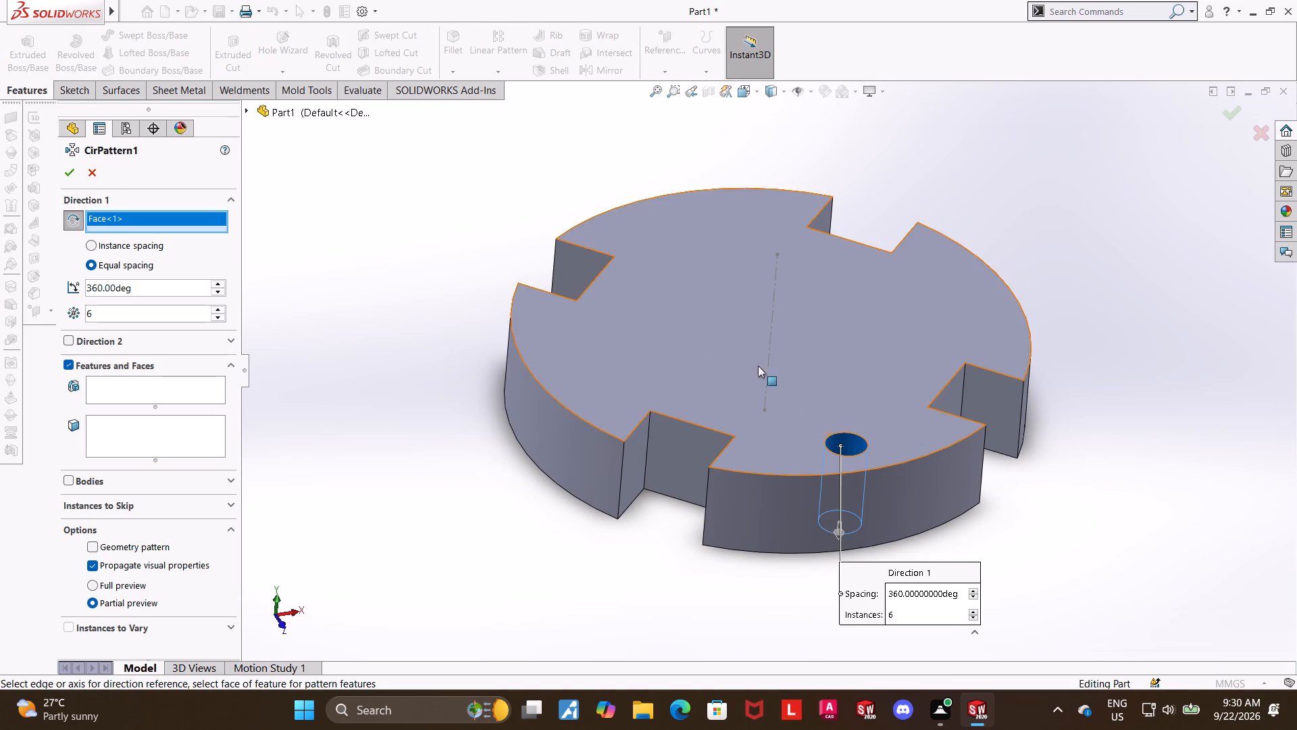
{"action": "right_click", "coordinate": [124, 218]}
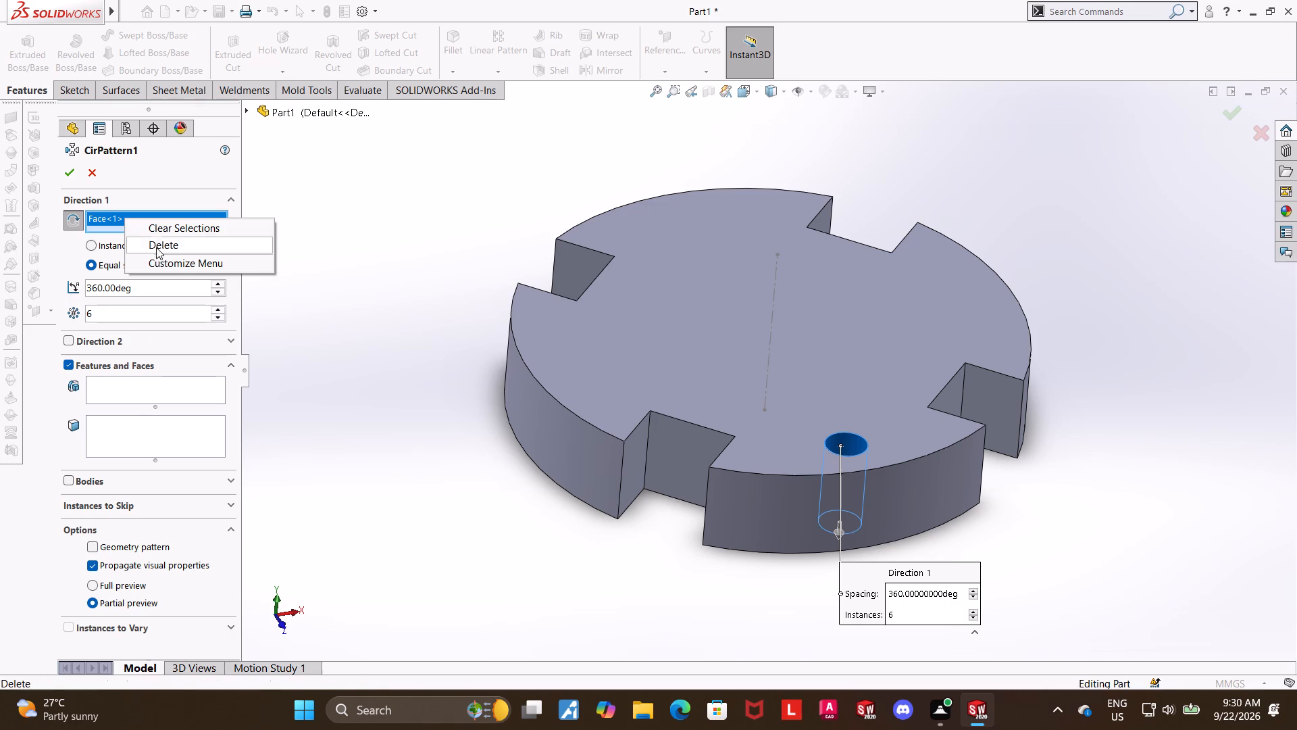
{"action": "left_click", "coordinate": [157, 242]}
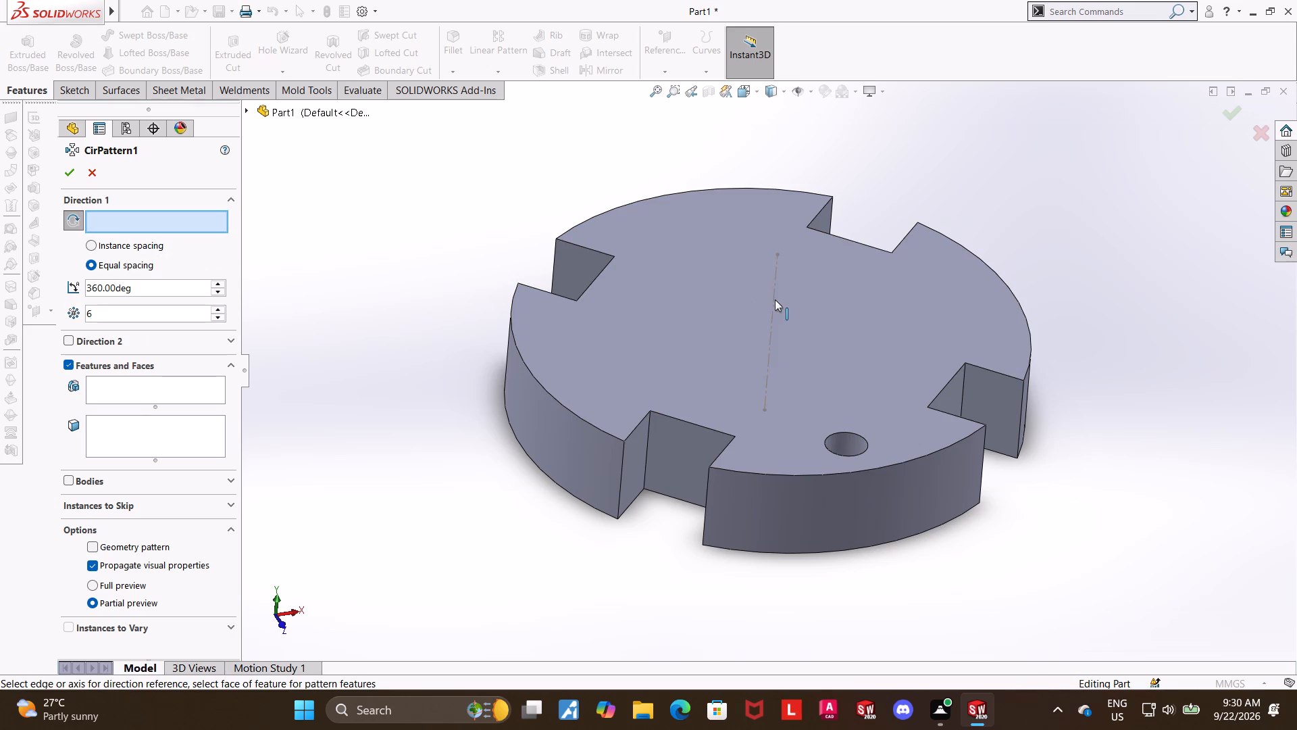
{"action": "left_click", "coordinate": [775, 299]}
{"action": "left_click", "coordinate": [122, 387]}
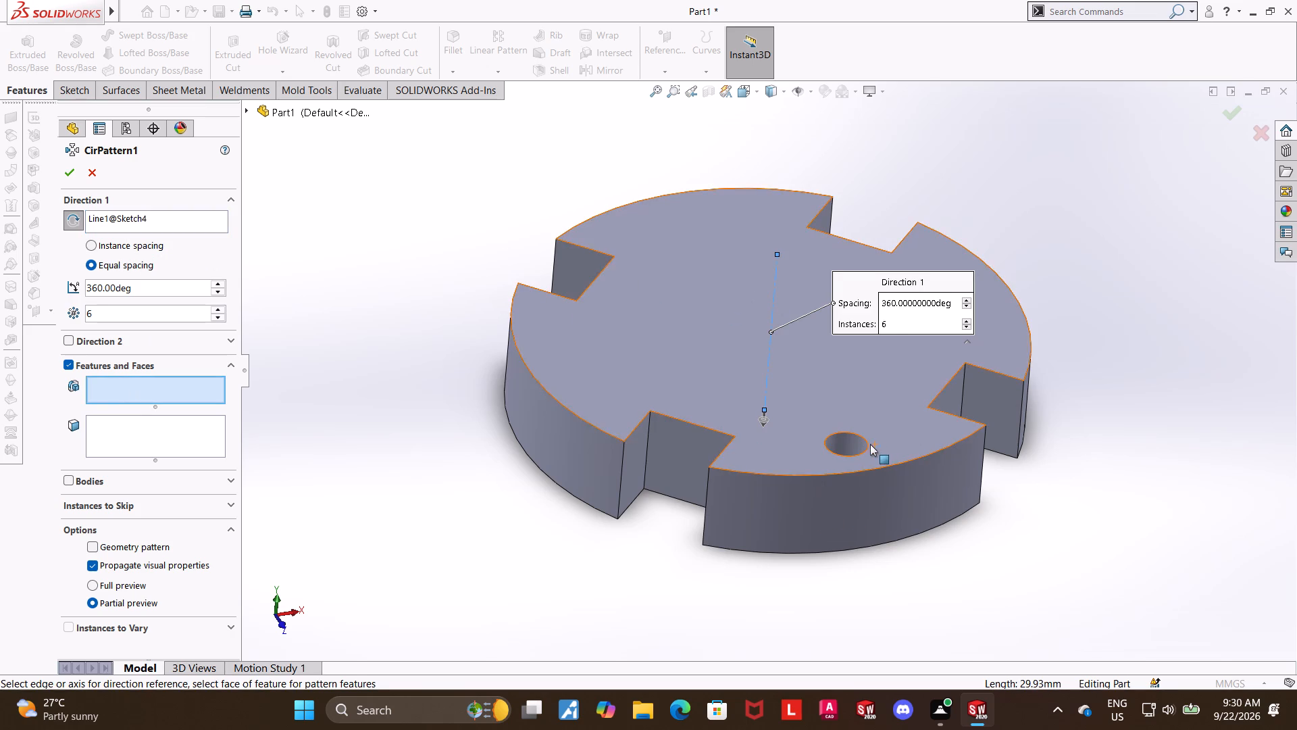
{"action": "left_click", "coordinate": [842, 447]}
{"action": "left_click_drag", "start_coordinate": [135, 314], "coordinate": [28, 316]}
{"action": "key", "text": "5"}
{"action": "key", "text": "BackSpace"}
{"action": "key", "text": "4"}
{"action": "key", "text": "Return"}
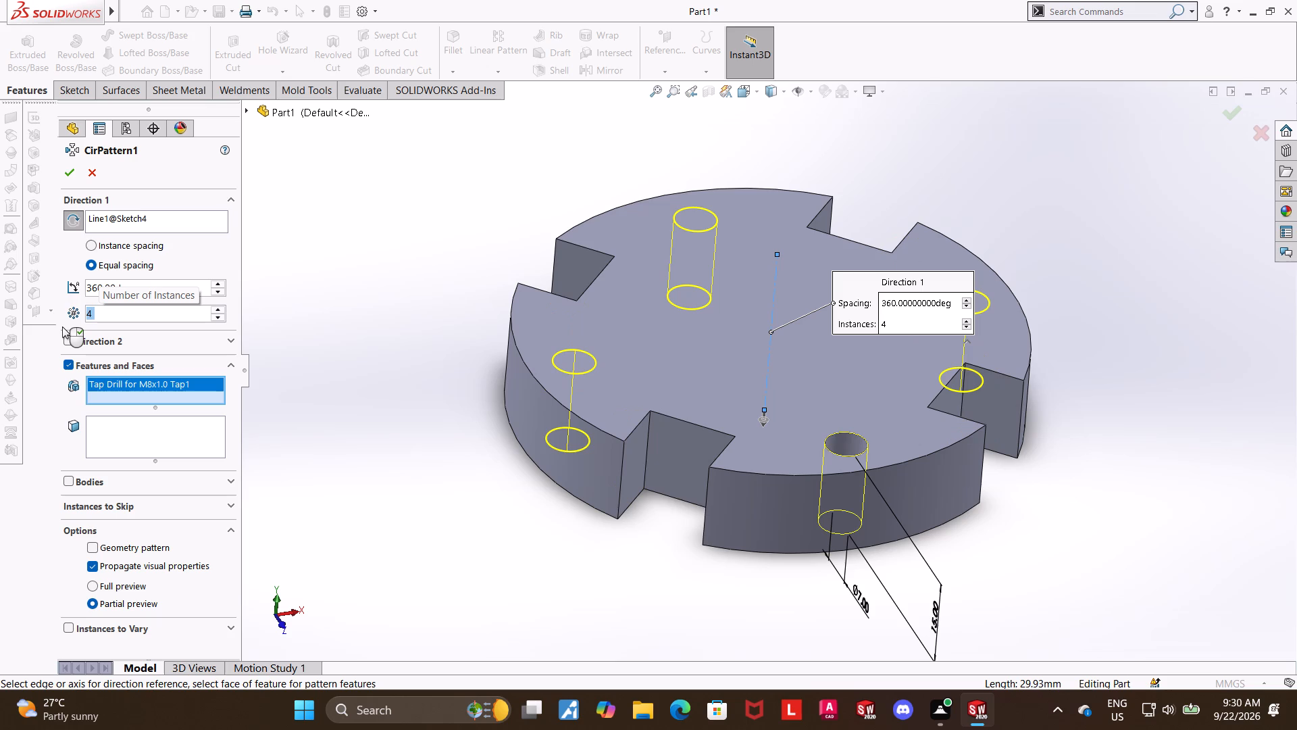
{"action": "left_click", "coordinate": [66, 176]}
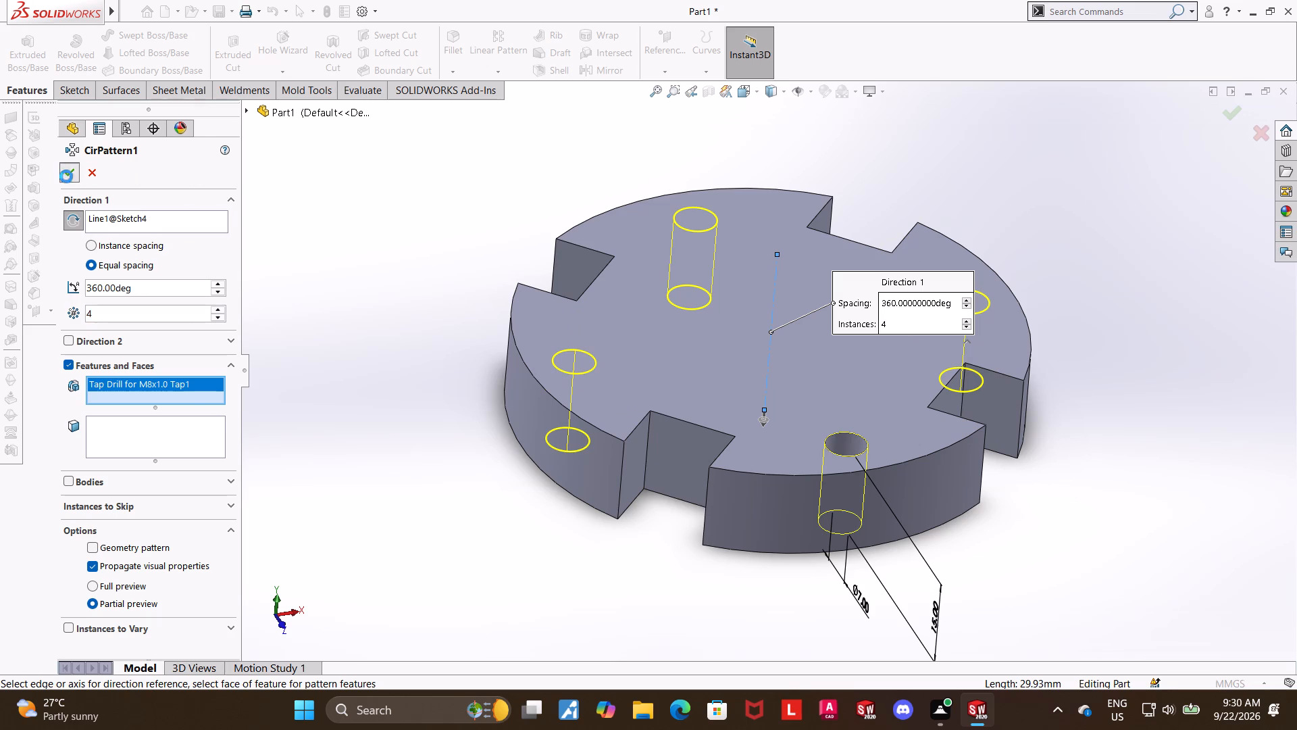
Inspect the patterned holes from the bottom view and from oblique angles around the disc.
{"action": "left_click", "coordinate": [1159, 253]}
{"action": "left_click", "coordinate": [742, 87]}
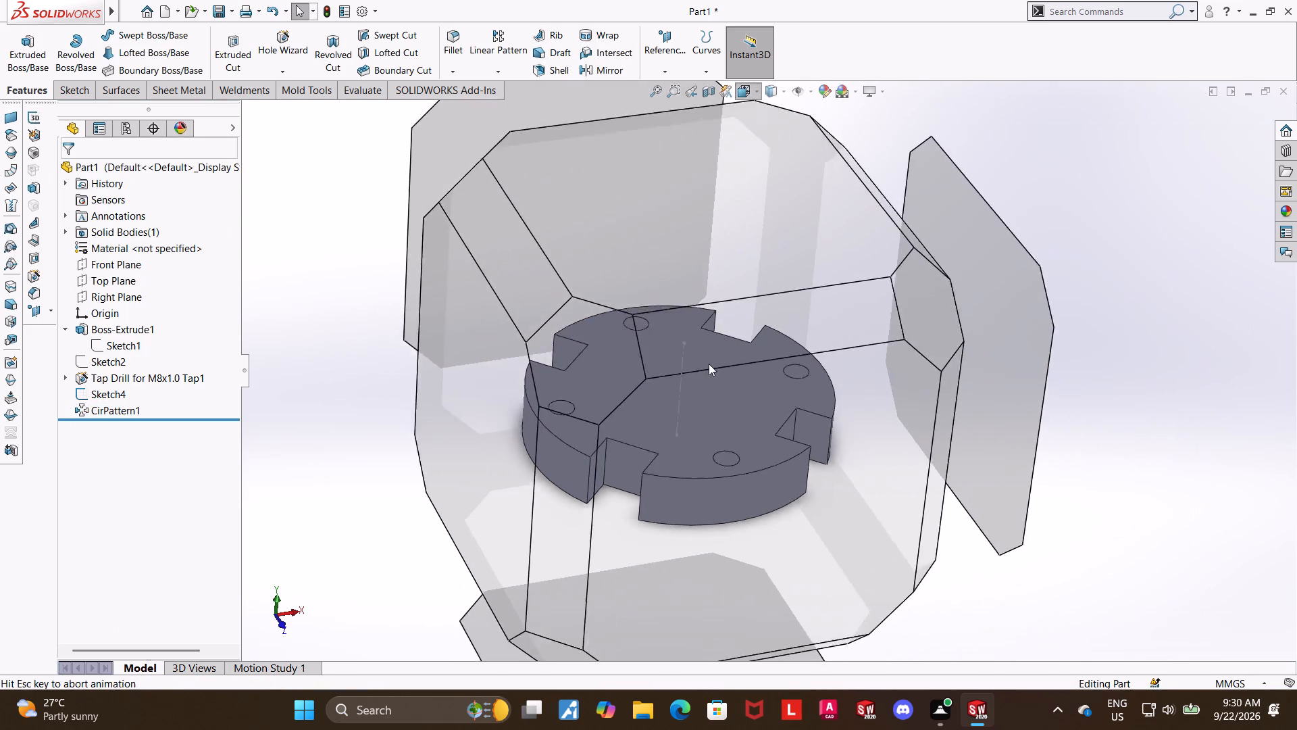
{"action": "left_click", "coordinate": [661, 316]}
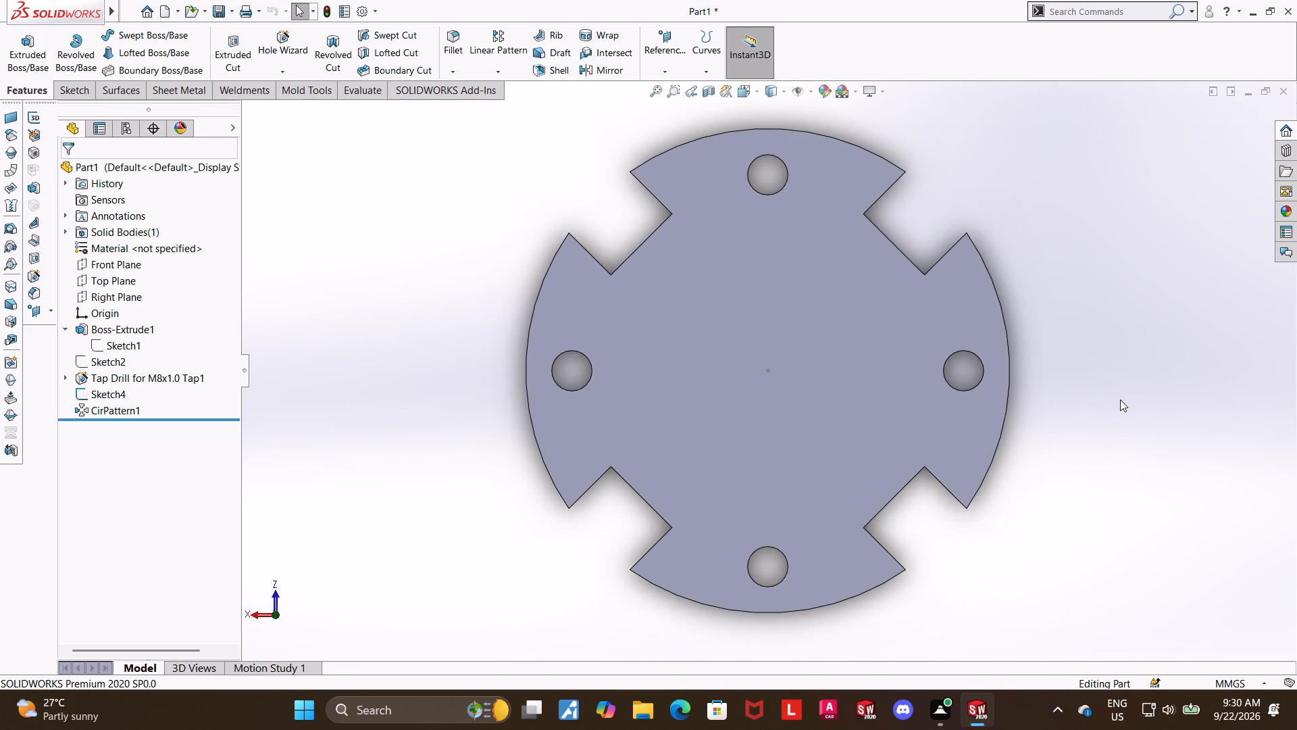
{"action": "scroll", "coordinate": [1148, 391], "scroll_direction": "up", "scroll_amount": 3}
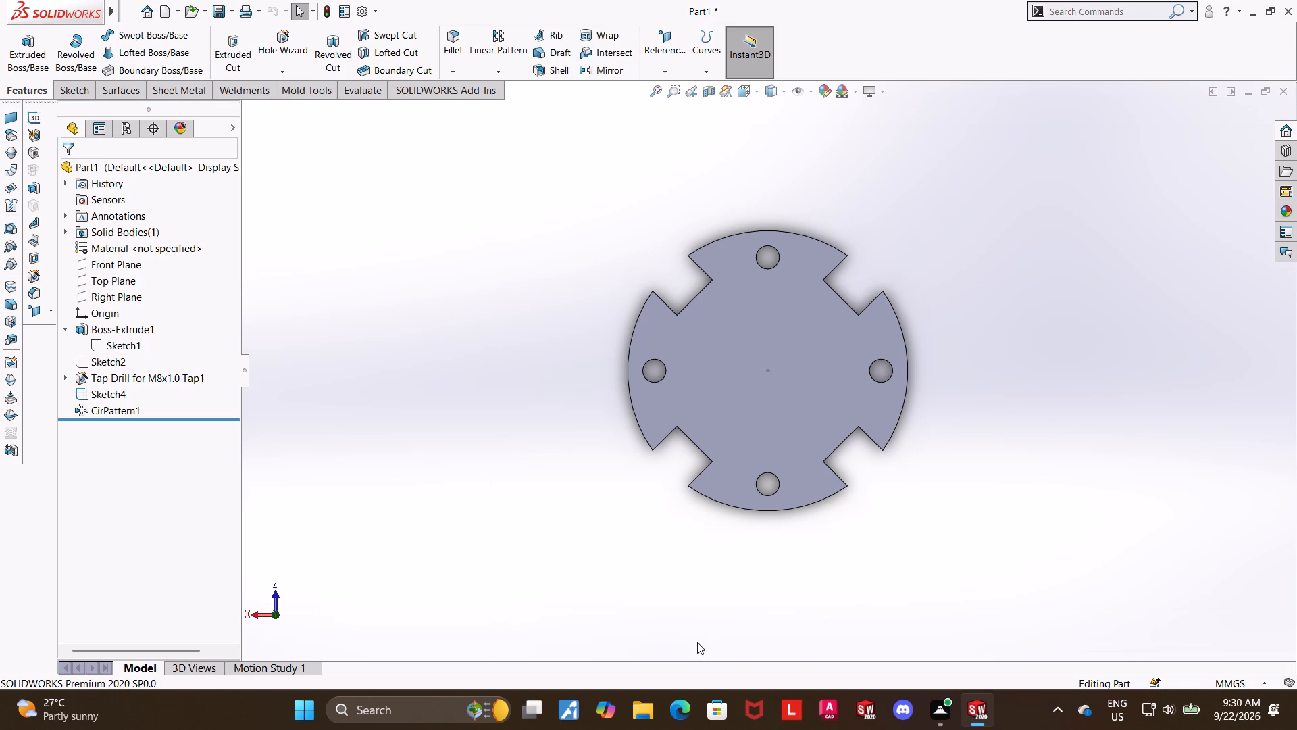
{"action": "middle_click_drag", "start_coordinate": [689, 502], "coordinate": [896, 429]}
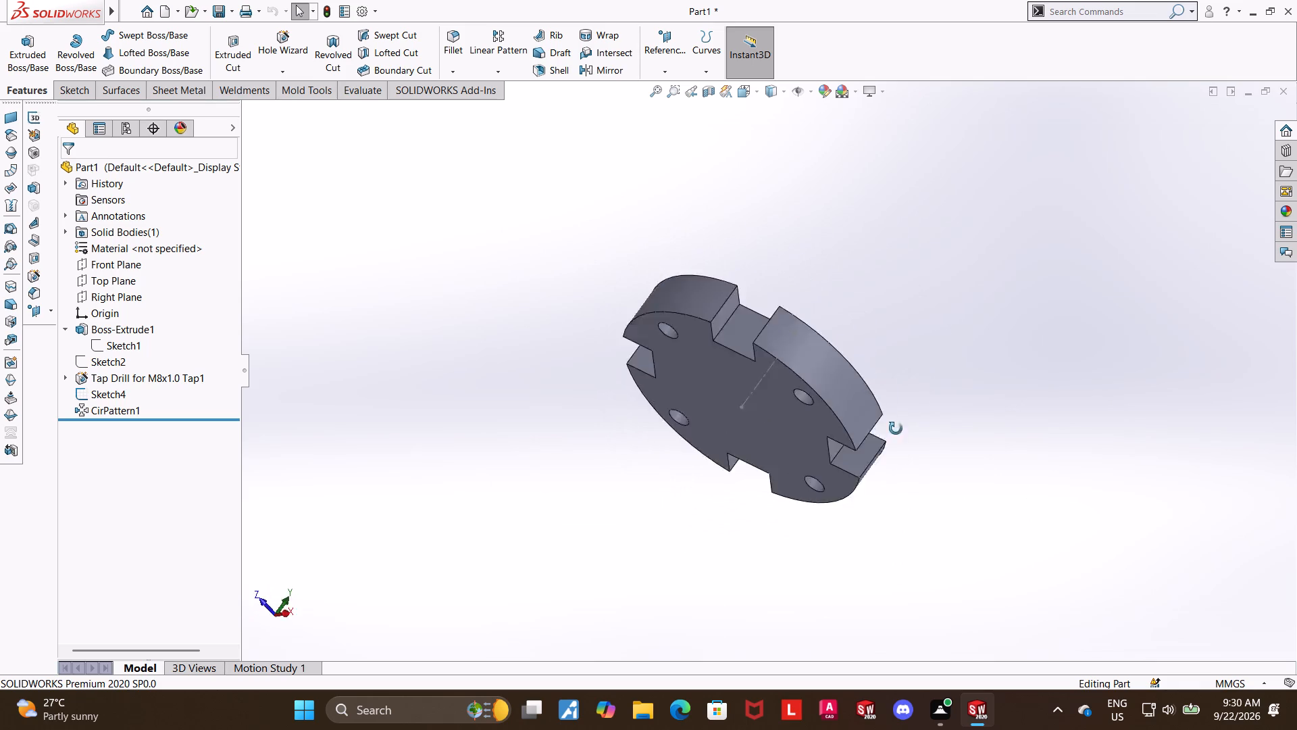
{"action": "middle_click_drag", "start_coordinate": [896, 429], "coordinate": [717, 505]}
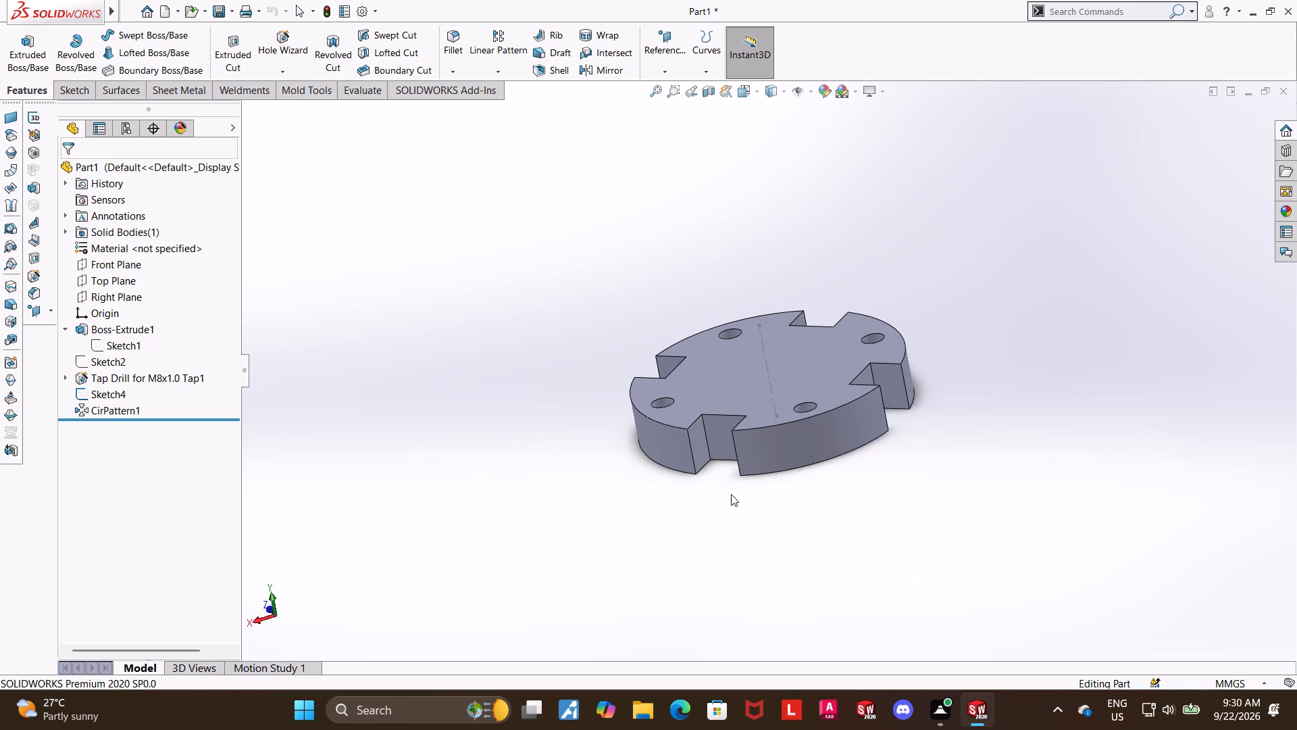
{"action": "middle_click_drag", "start_coordinate": [902, 503], "coordinate": [870, 518]}
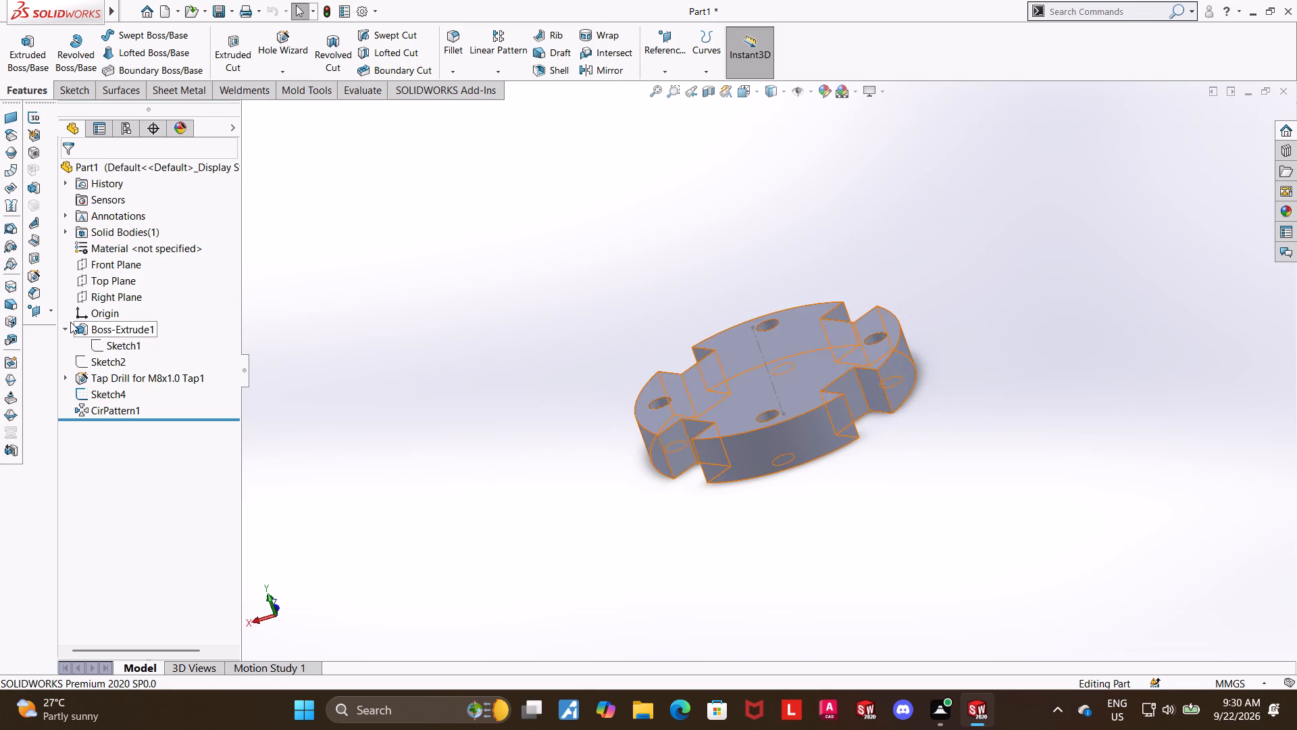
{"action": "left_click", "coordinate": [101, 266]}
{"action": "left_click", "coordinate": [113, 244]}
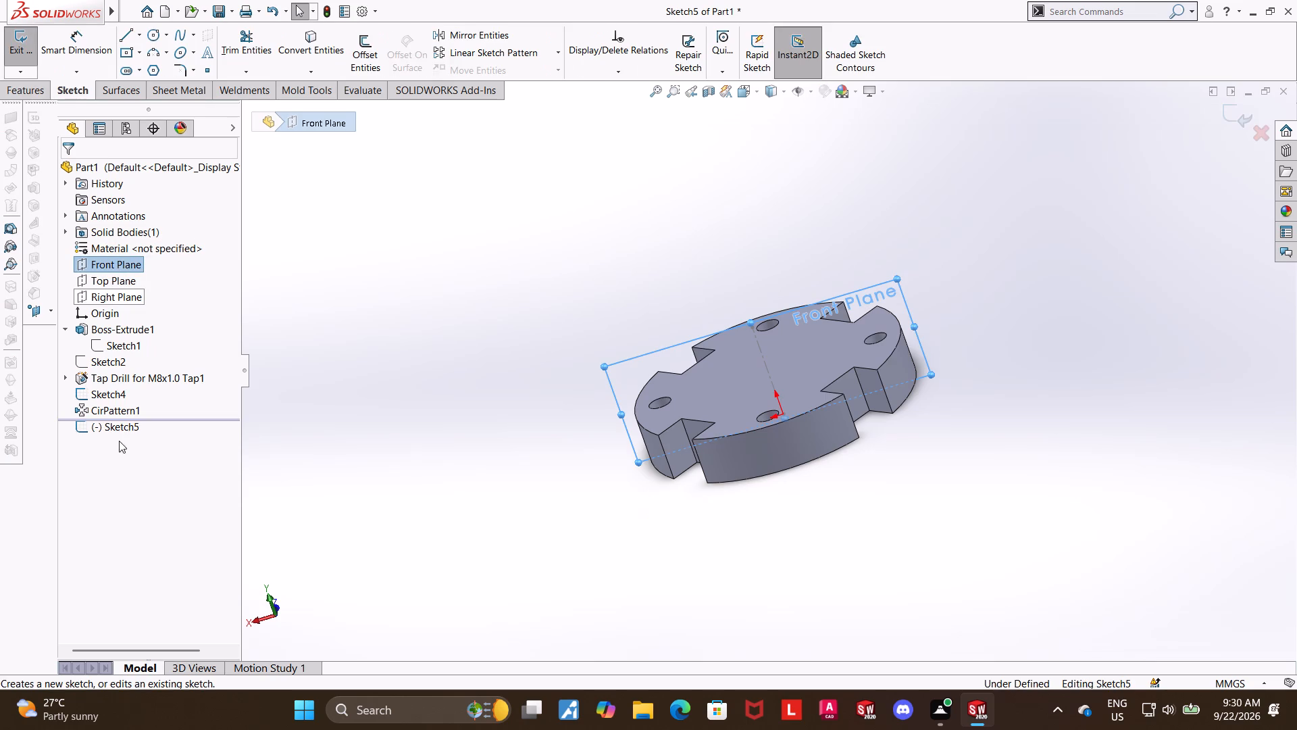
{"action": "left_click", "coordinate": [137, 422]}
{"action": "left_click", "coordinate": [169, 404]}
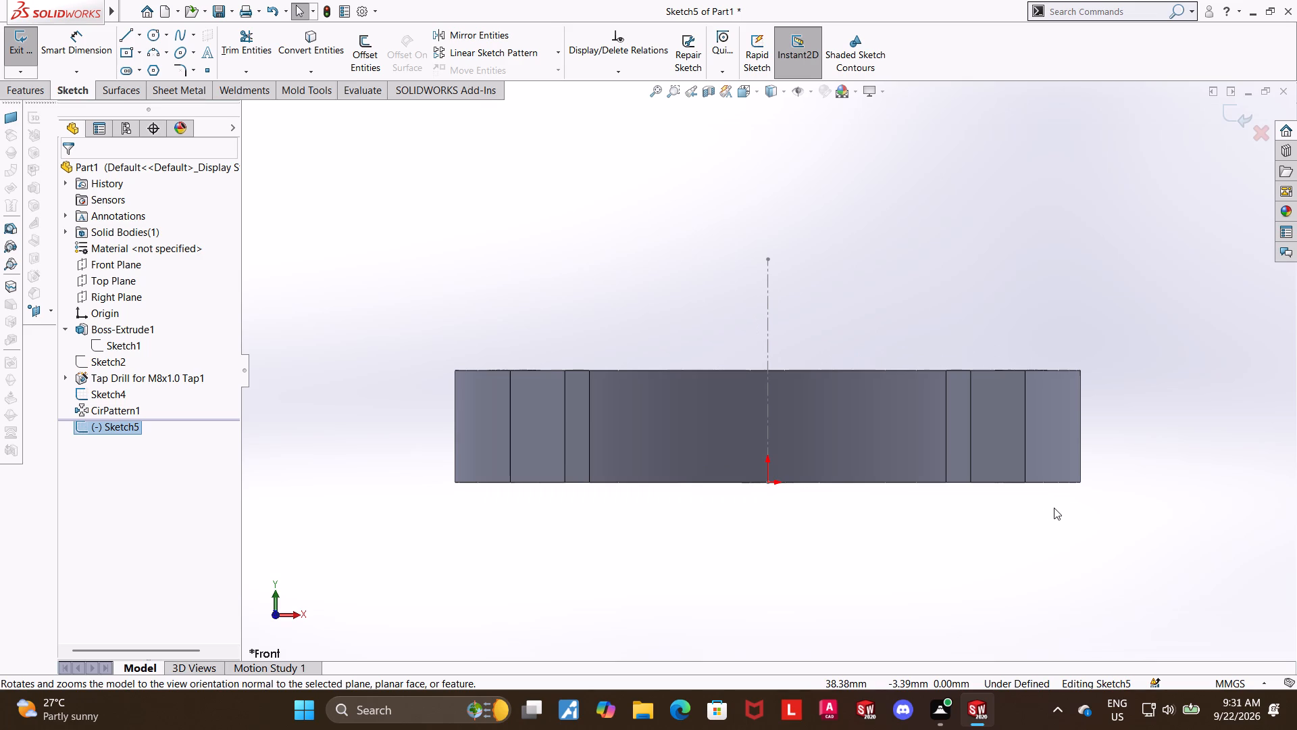
Examine the holes through the disc's thickness in wireframe display, outside the sketch, and return the display to shaded with edges.
{"action": "left_click", "coordinate": [777, 90]}
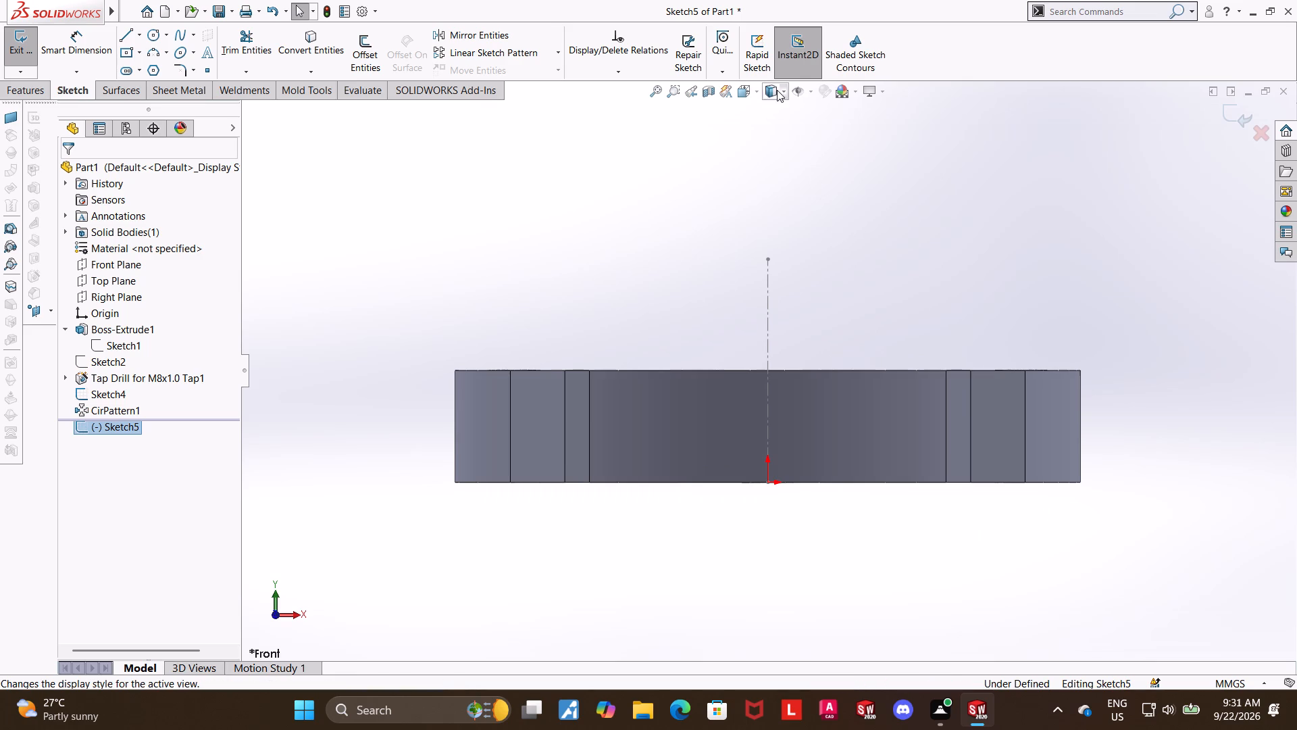
{"action": "left_click", "coordinate": [775, 182]}
{"action": "double_click", "coordinate": [958, 224]}
{"action": "middle_click_drag", "start_coordinate": [944, 308], "coordinate": [942, 349]}
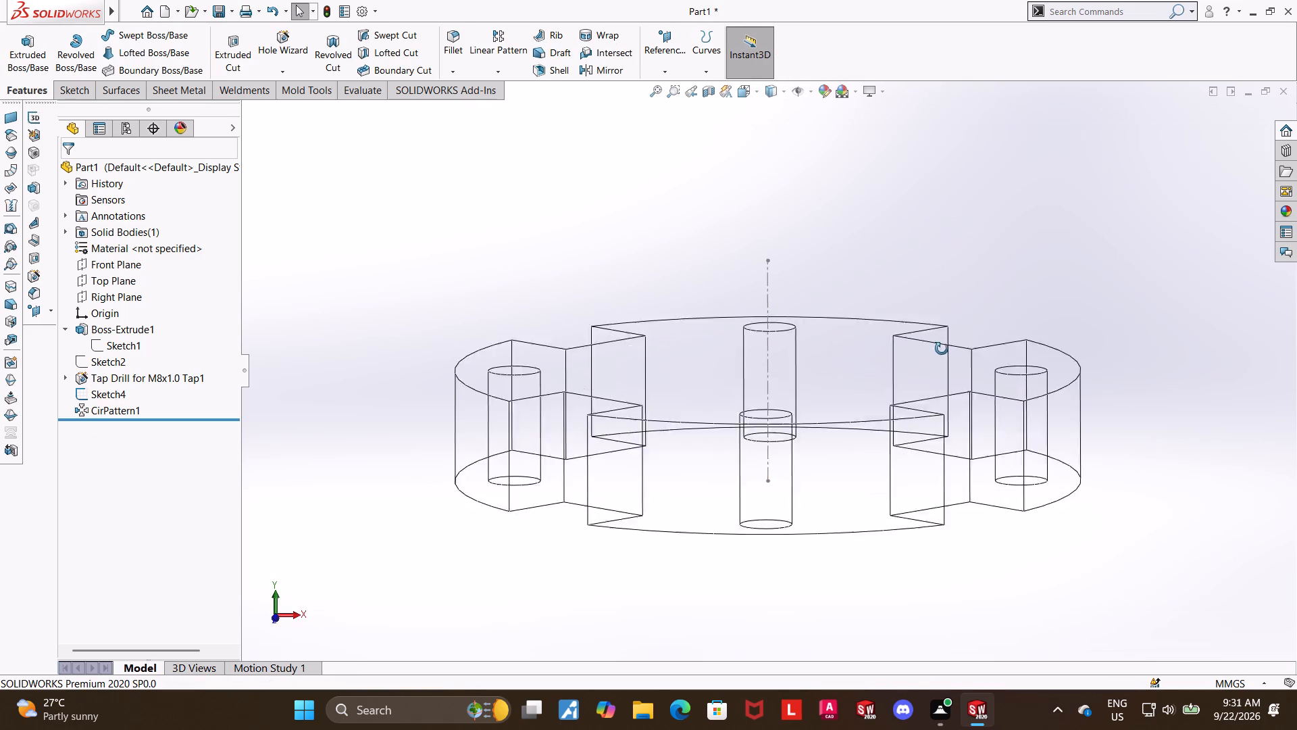
{"action": "middle_click_drag", "start_coordinate": [942, 349], "coordinate": [941, 387]}
{"action": "scroll", "coordinate": [941, 386], "scroll_direction": "up", "scroll_amount": 1}
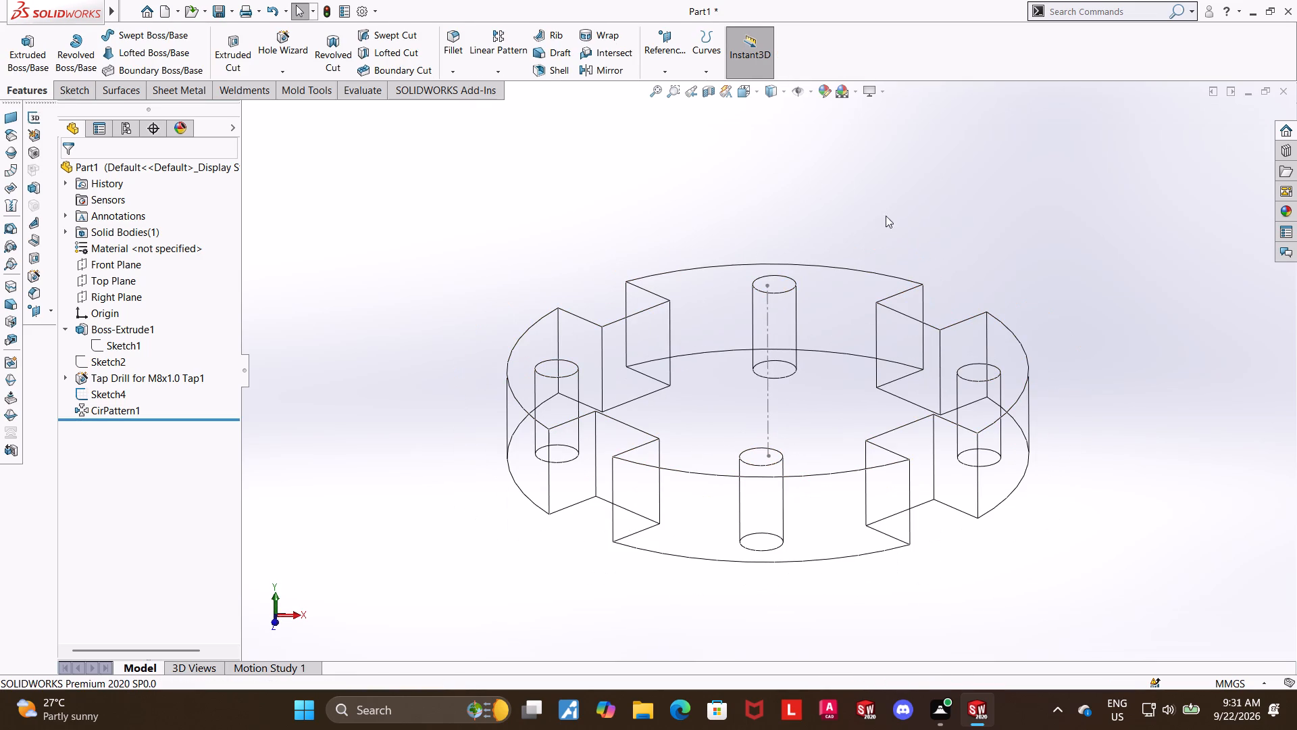
{"action": "left_click", "coordinate": [778, 170]}
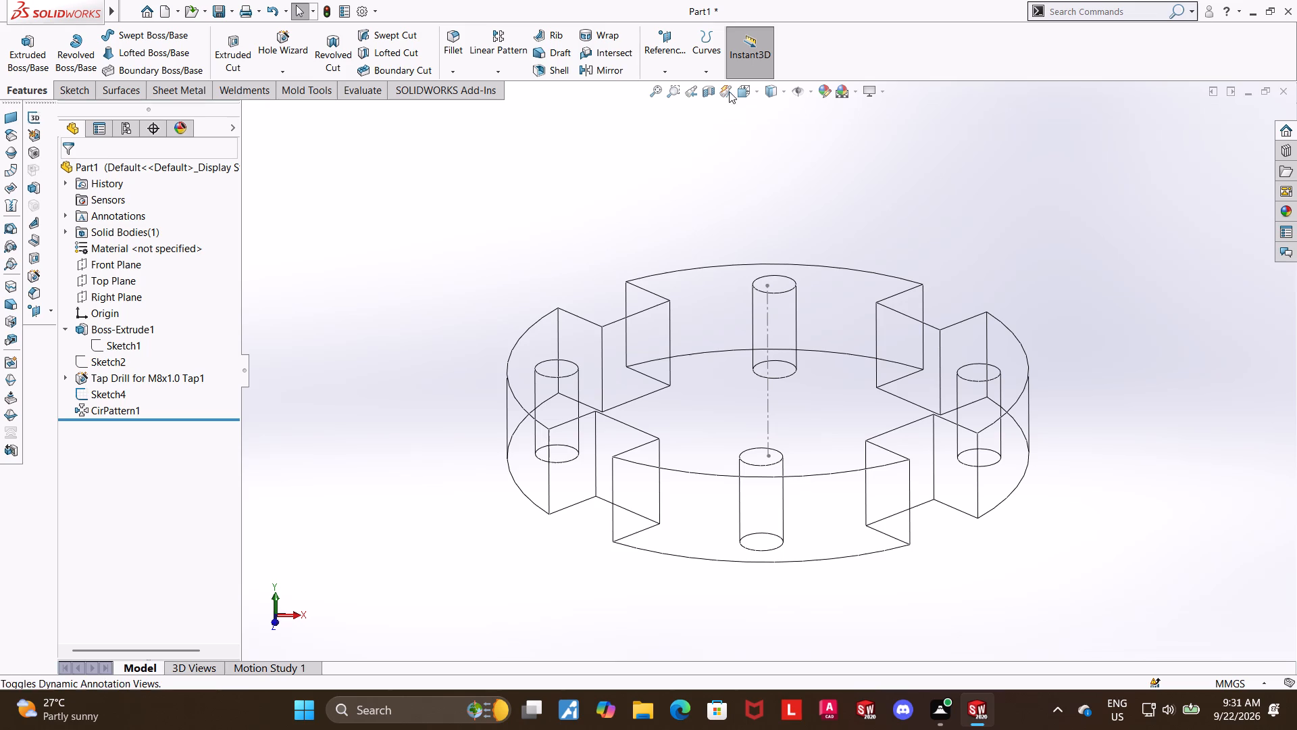
{"action": "left_click", "coordinate": [352, 304]}
{"action": "left_click", "coordinate": [784, 95]}
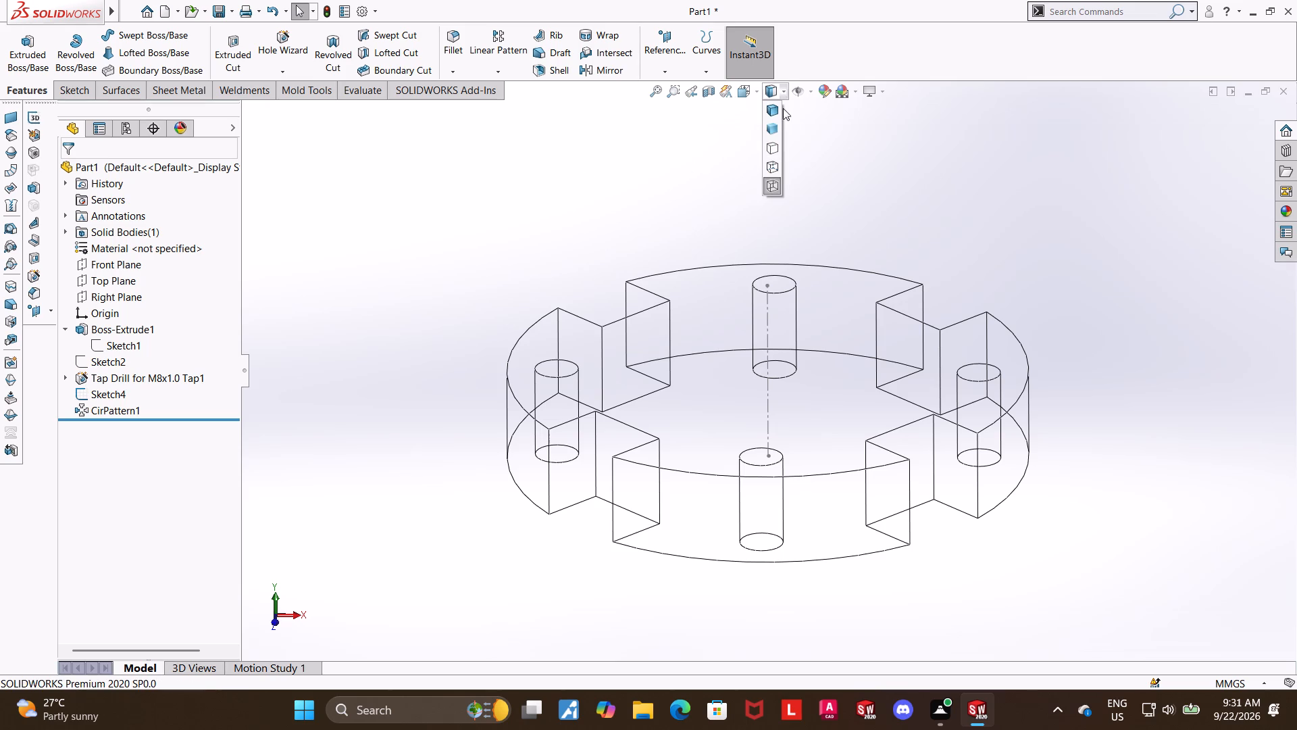
{"action": "left_click", "coordinate": [773, 111]}
{"action": "left_click", "coordinate": [1095, 175]}
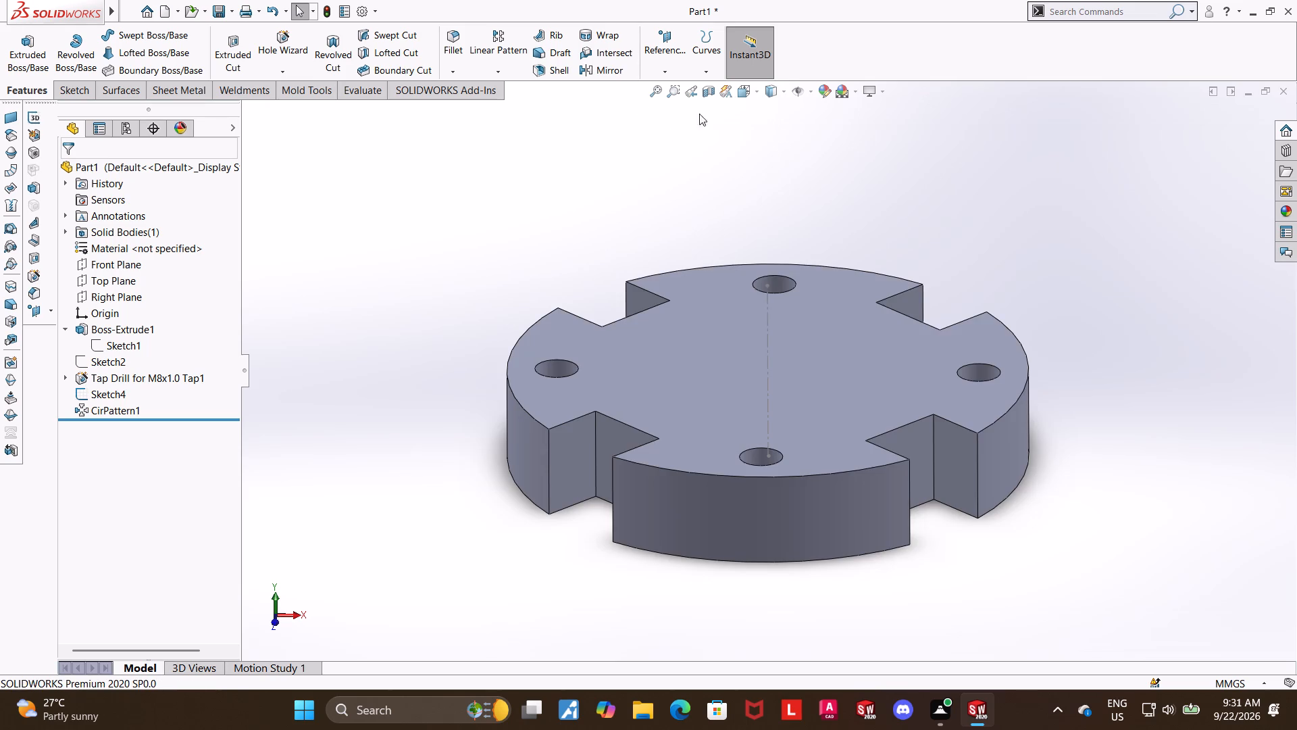
Apply a planar section view through the disc along the Front Plane at 0 mm offset.
{"action": "left_click", "coordinate": [706, 93]}
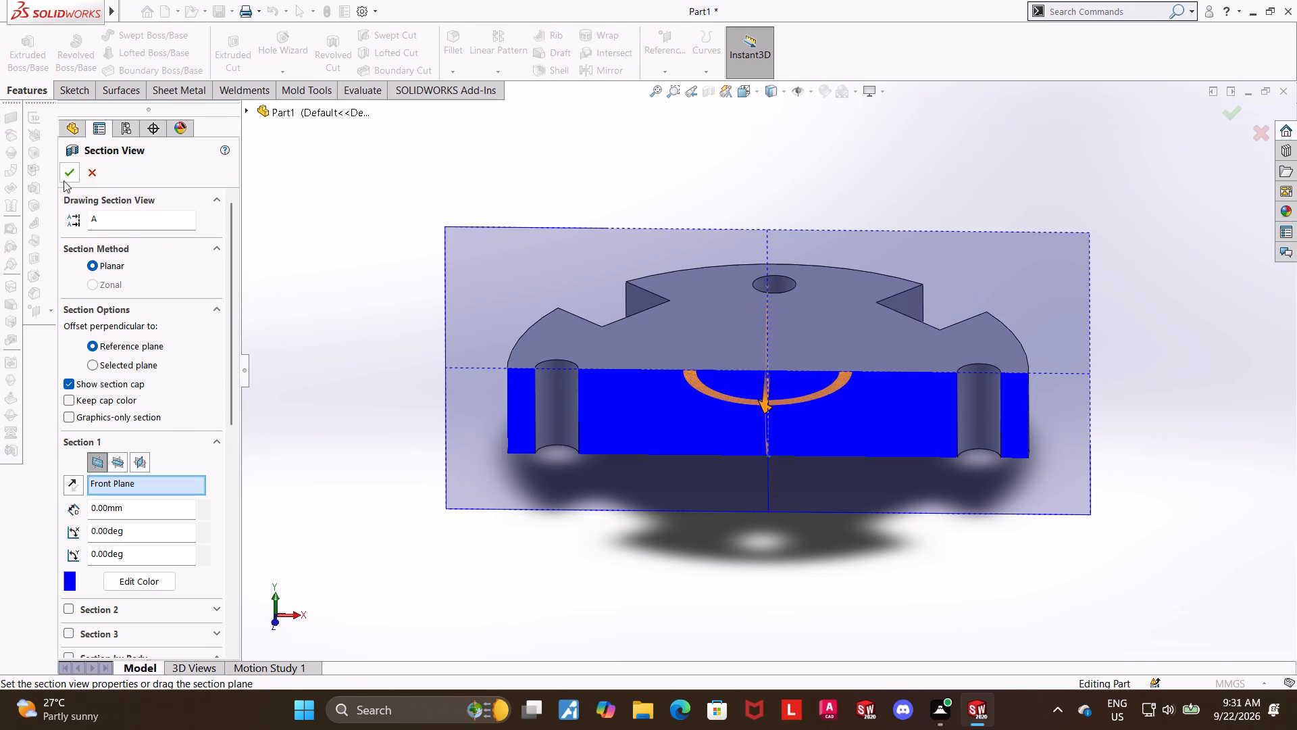
{"action": "left_click", "coordinate": [68, 174]}
{"action": "left_click", "coordinate": [346, 299]}
{"action": "middle_click_drag", "start_coordinate": [634, 428], "coordinate": [641, 262]}
{"action": "left_click", "coordinate": [815, 412]}
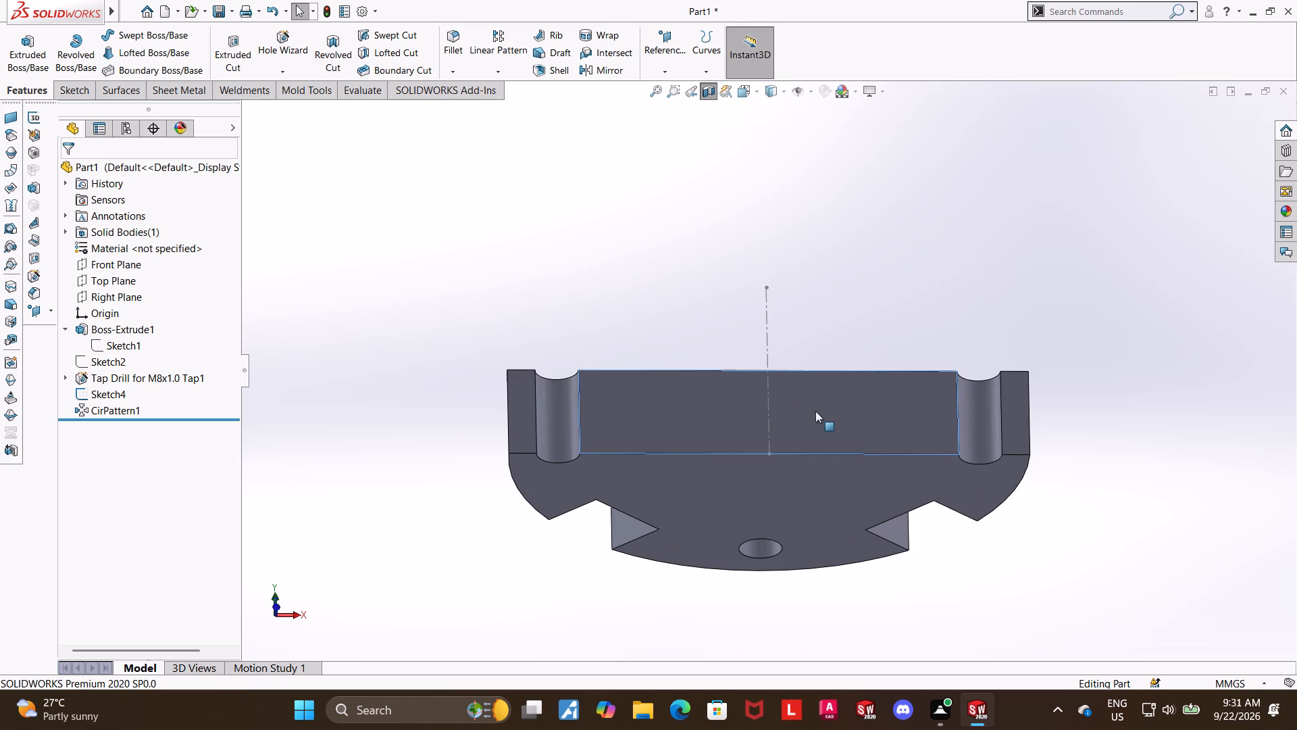
{"action": "left_click", "coordinate": [384, 442]}
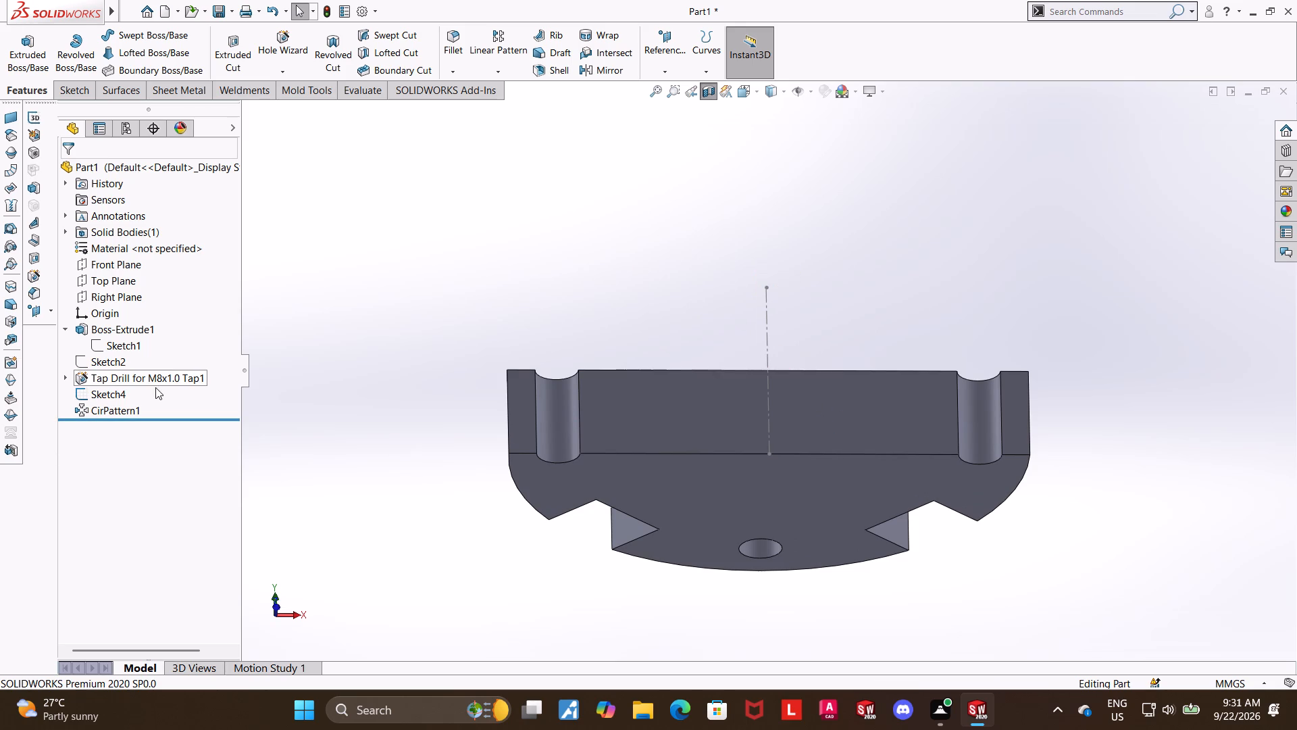
{"action": "middle_click_drag", "start_coordinate": [544, 255], "coordinate": [543, 274]}
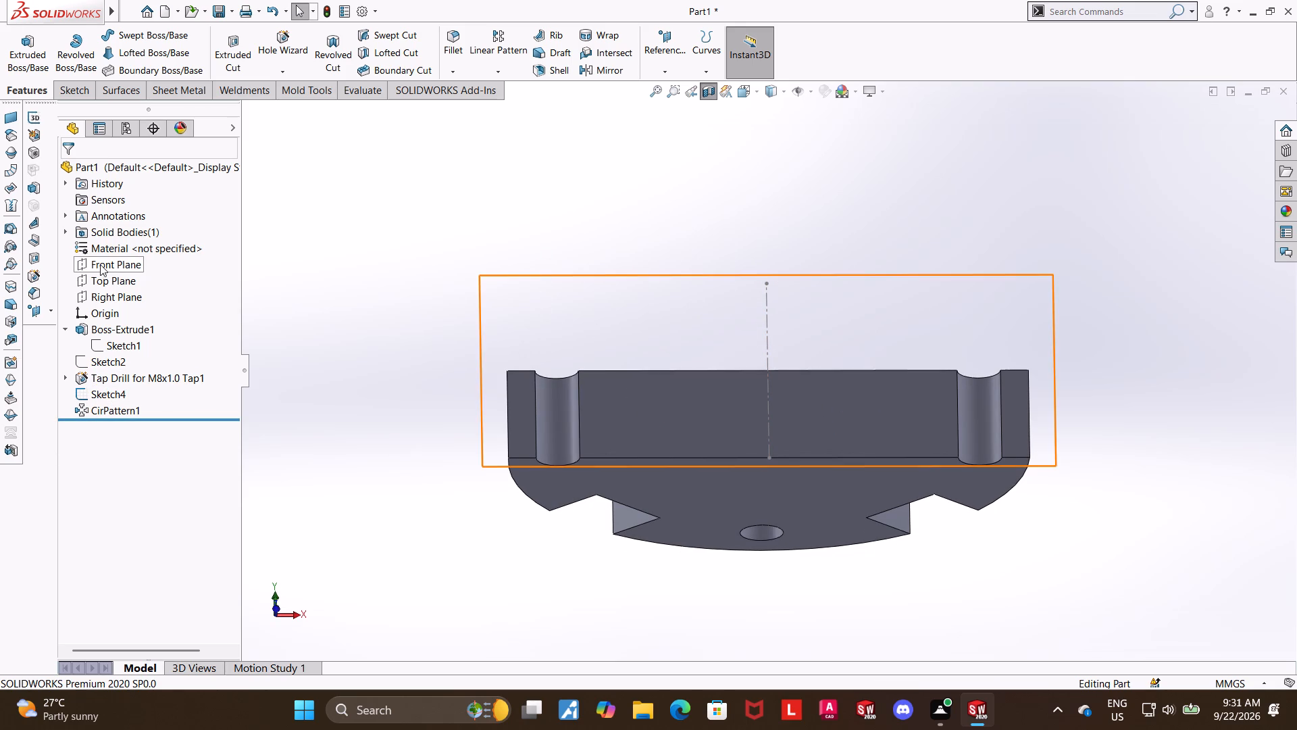
Start a new sketch on the Front Plane and orient the view normal to it.
{"action": "left_click", "coordinate": [103, 266]}
{"action": "left_click", "coordinate": [117, 247]}
{"action": "left_click", "coordinate": [132, 424]}
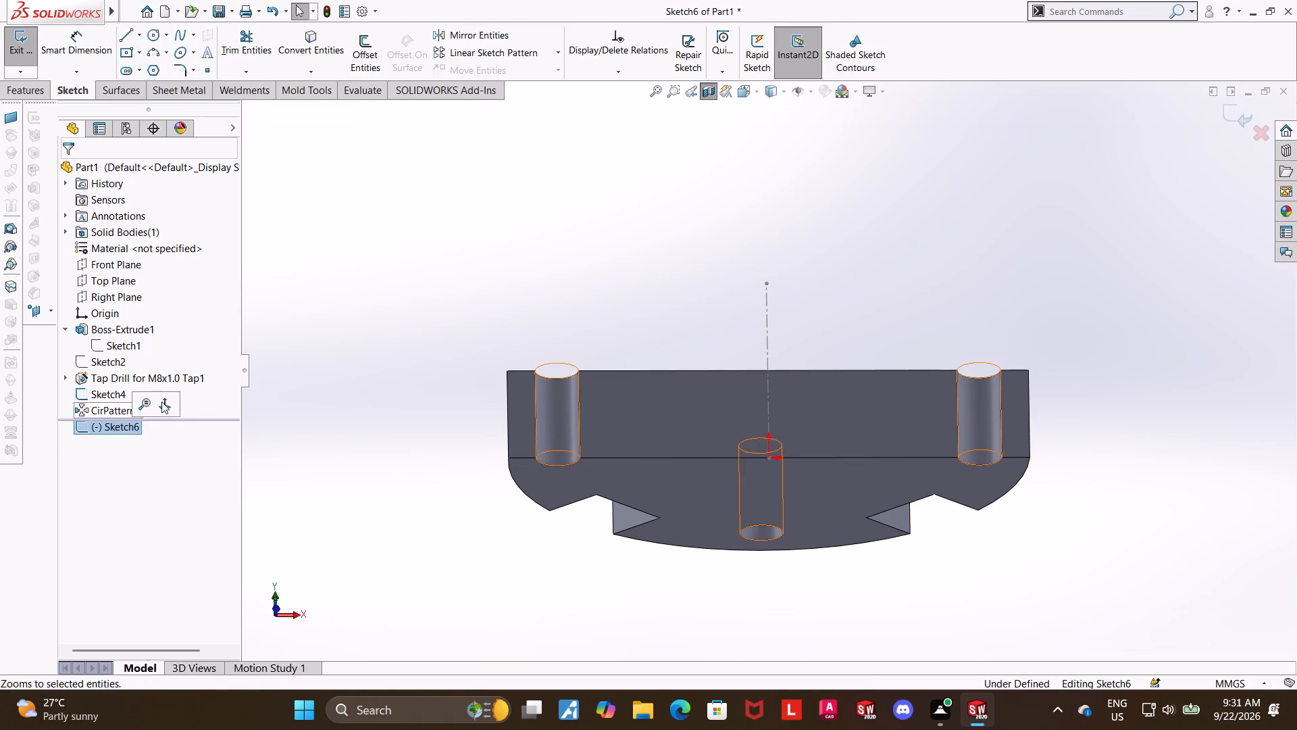
{"action": "left_click", "coordinate": [161, 401]}
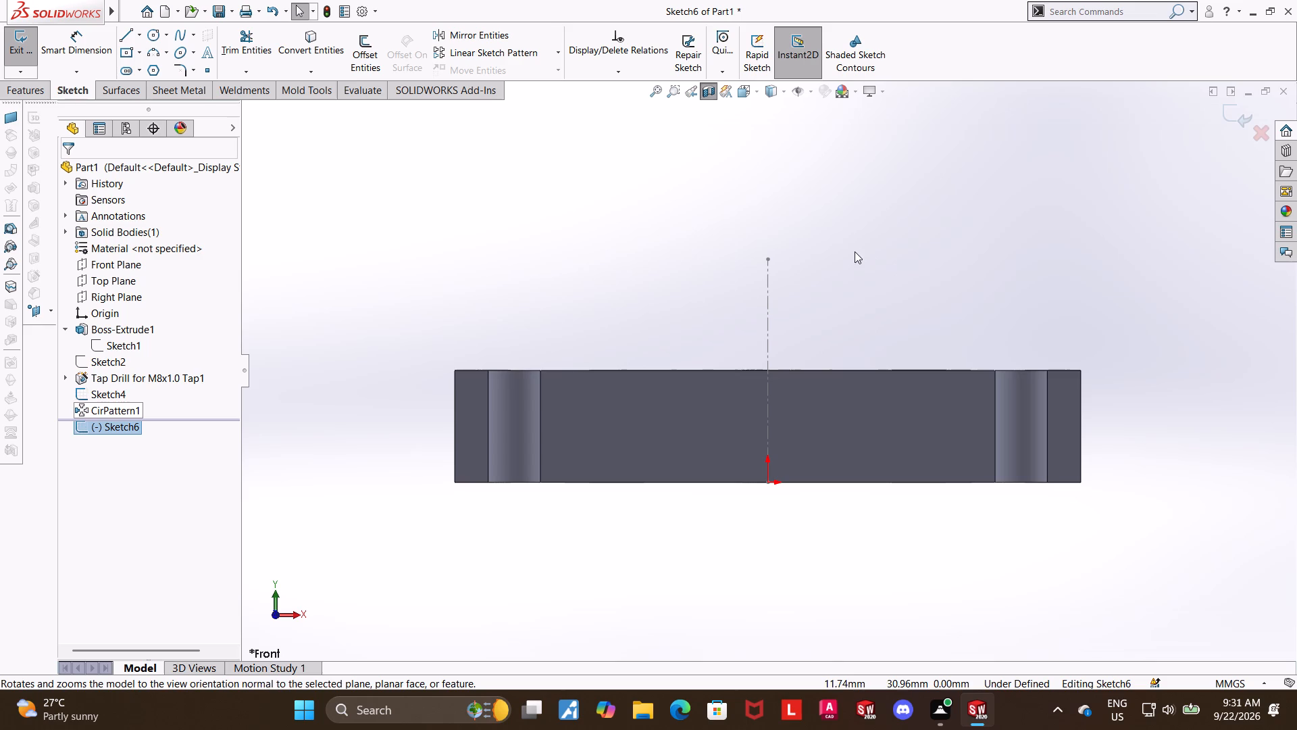
Sketch a vertical line about 4.5 mm up from the disc's bottom edge and a sloped line about 21 mm long to the centerline.
{"action": "left_click", "coordinate": [128, 36]}
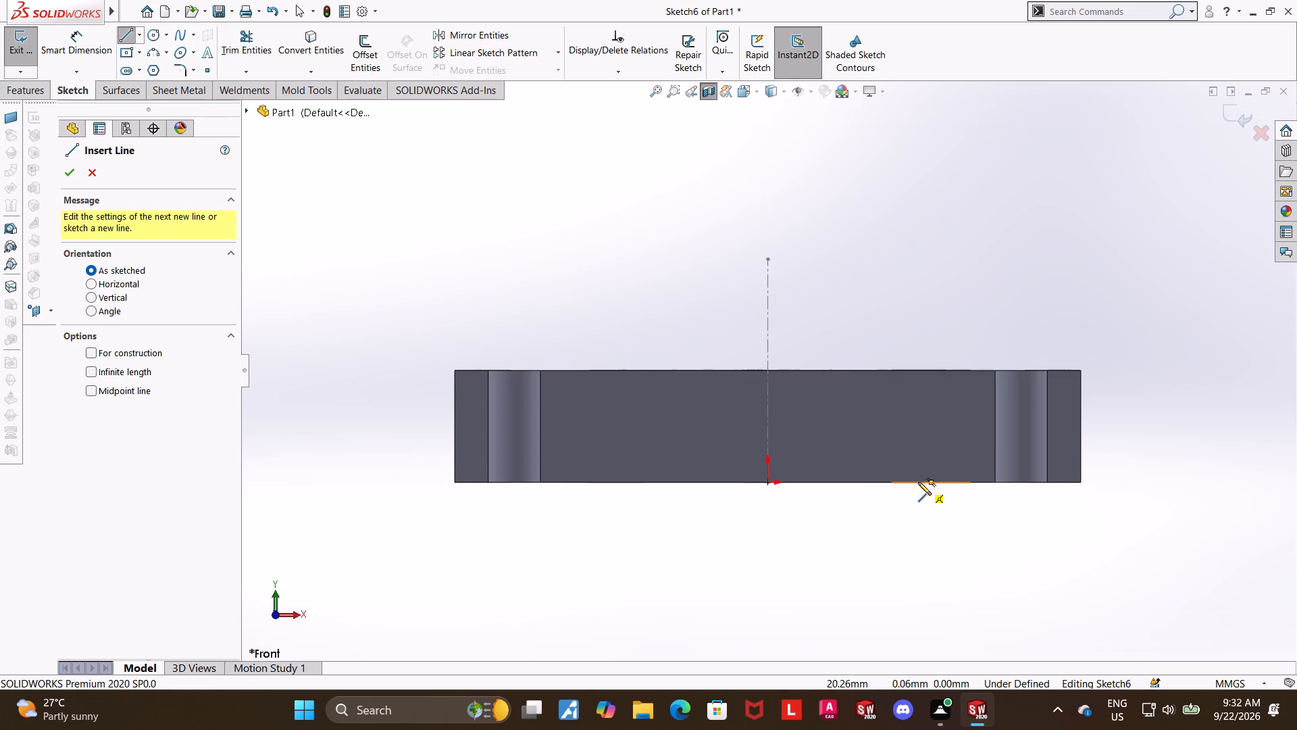
{"action": "left_click", "coordinate": [918, 481]}
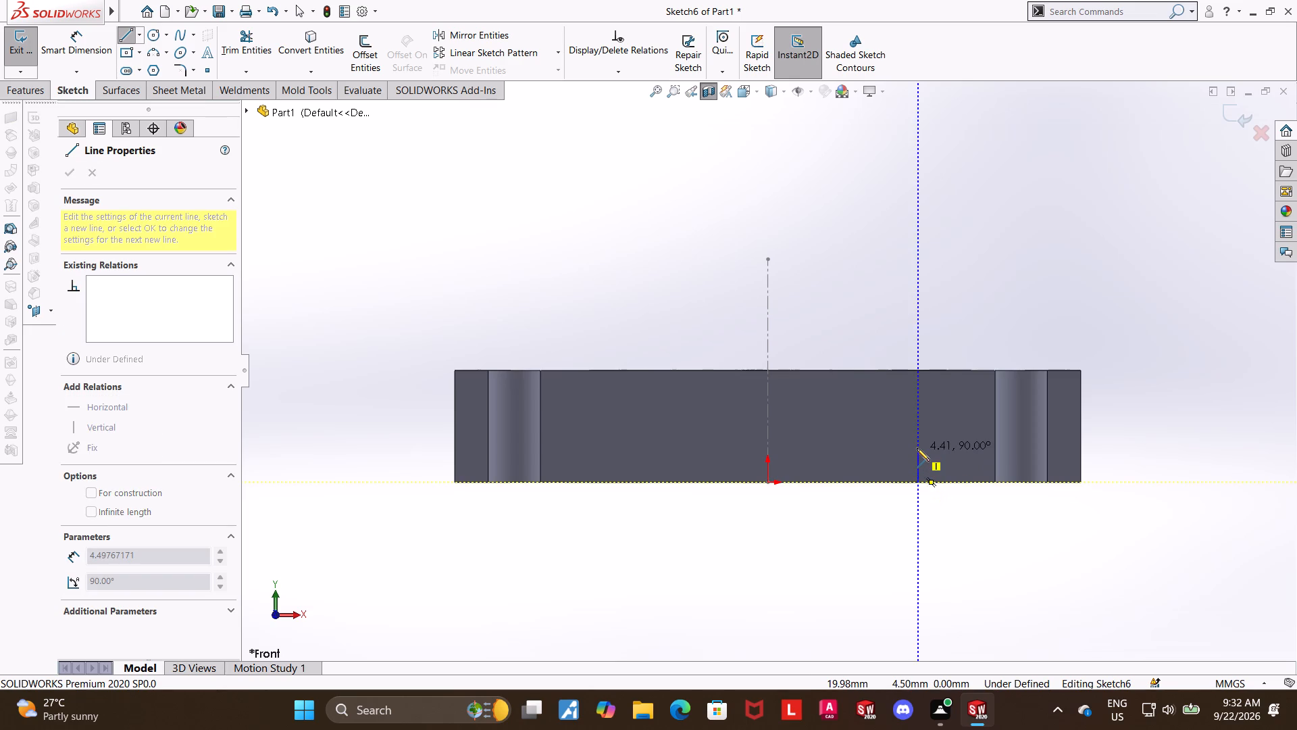
{"action": "left_click", "coordinate": [917, 448]}
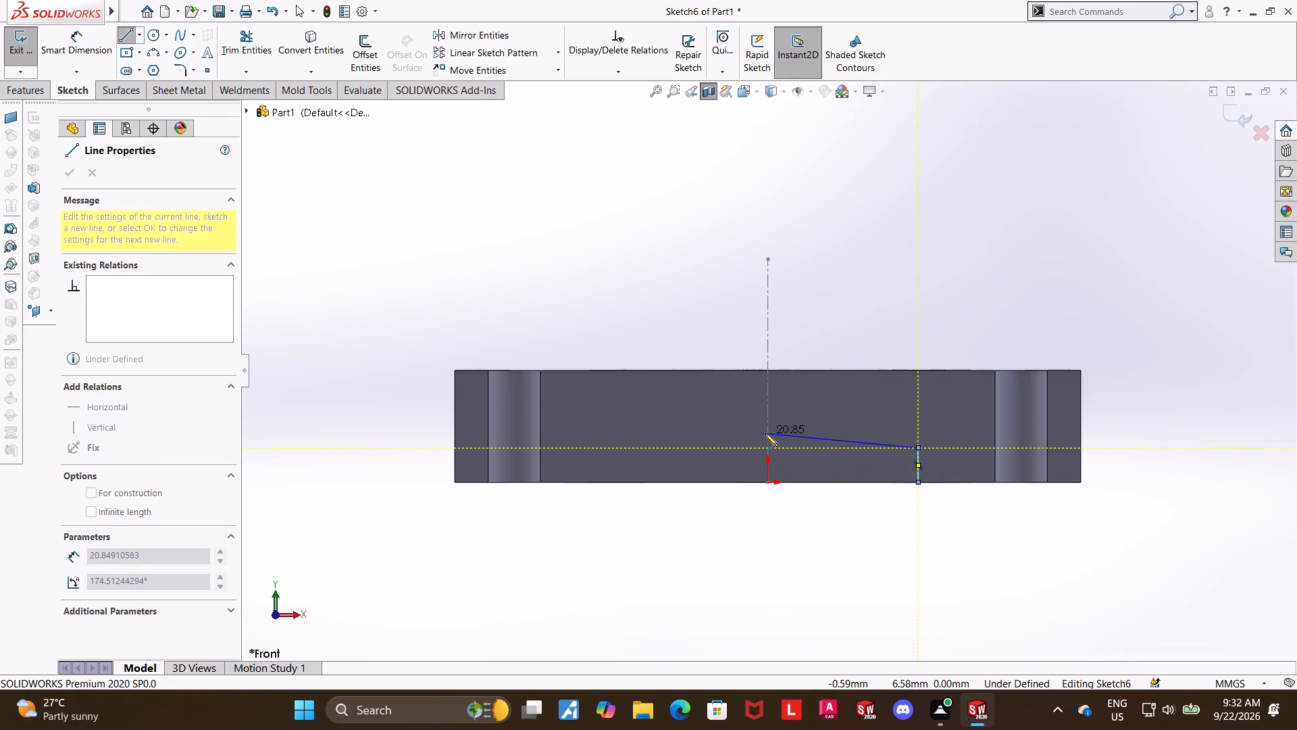
{"action": "left_click", "coordinate": [765, 433]}
{"action": "key", "text": "Escape"}
{"action": "key", "text": "Escape"}
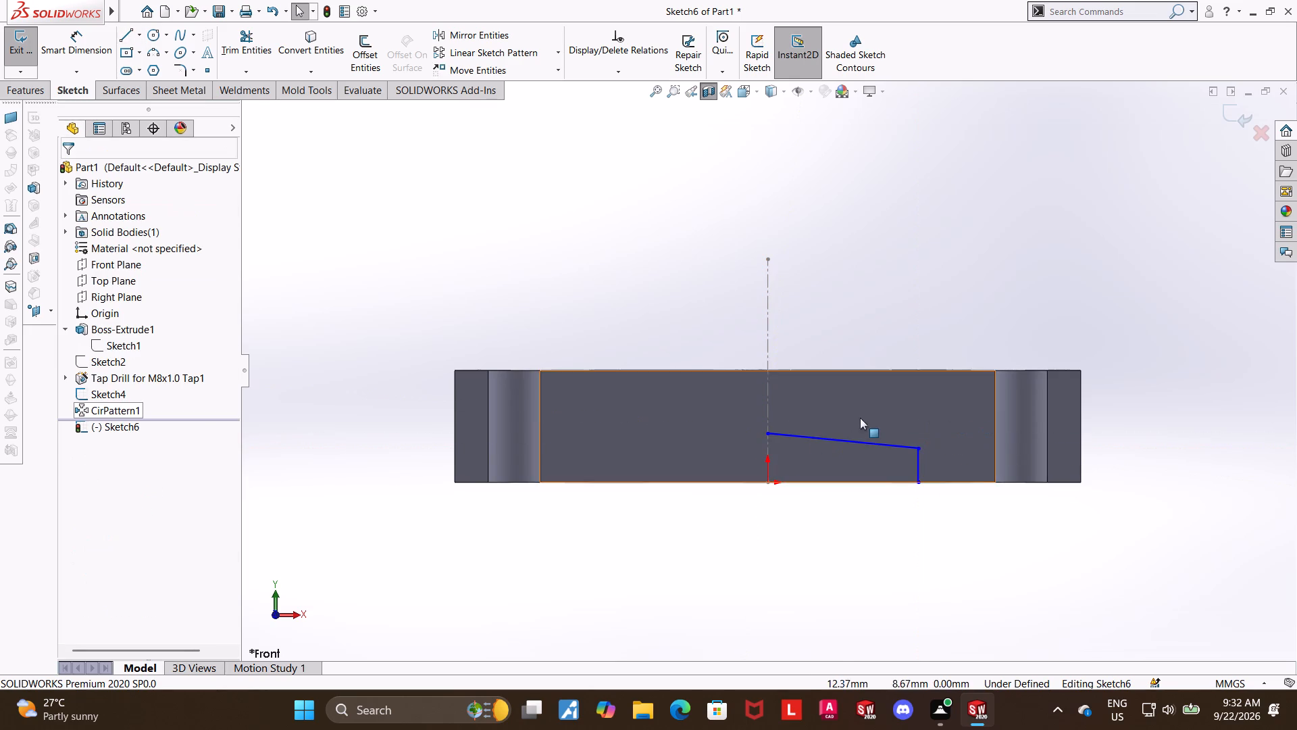
Dimension the angle between the sloped line and the disc's bottom edge as 5°.
{"action": "left_click", "coordinate": [47, 43]}
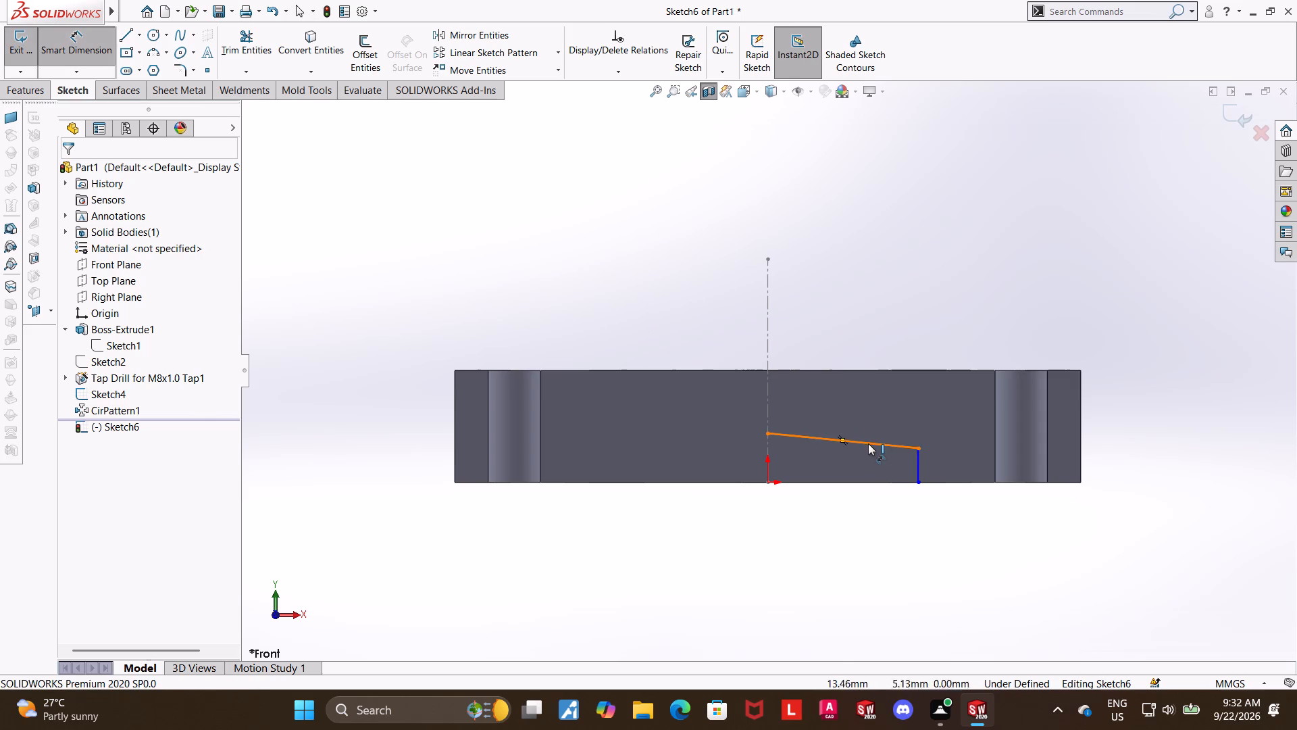
{"action": "left_click", "coordinate": [868, 443]}
{"action": "left_click", "coordinate": [838, 481]}
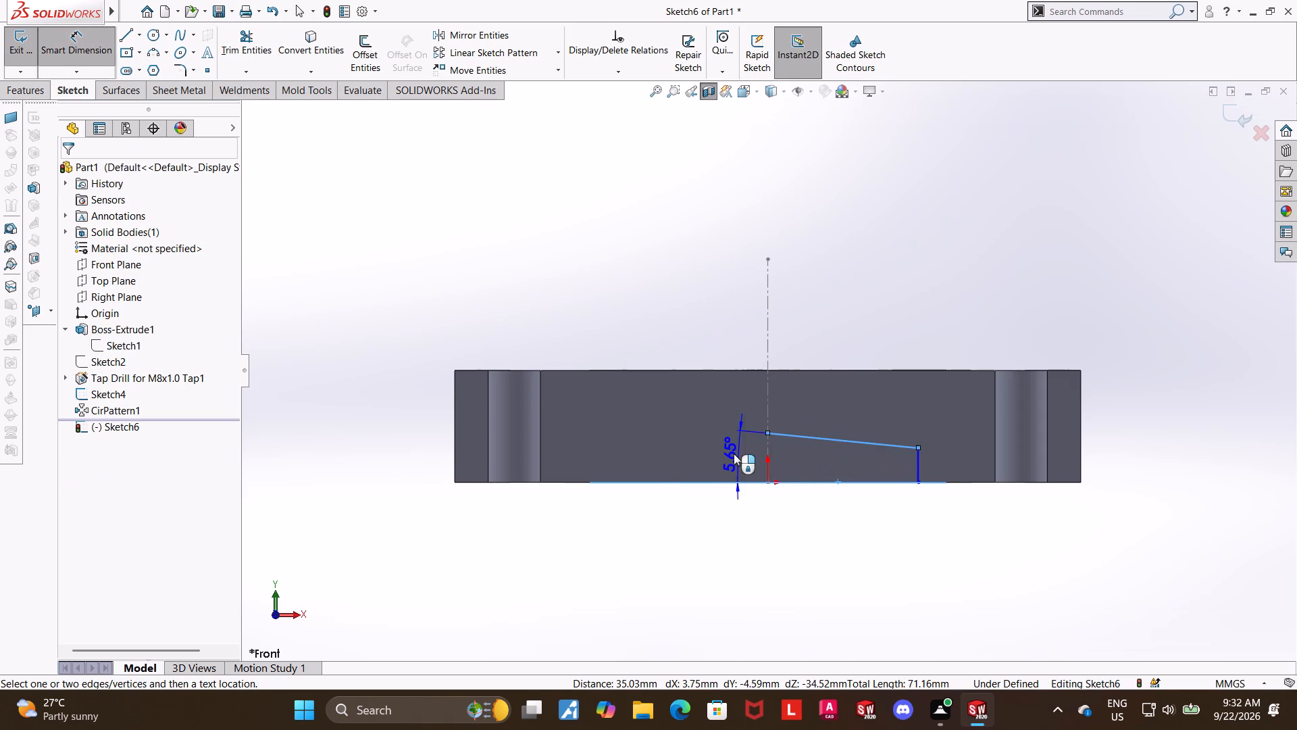
{"action": "left_click", "coordinate": [734, 454]}
{"action": "key", "text": "5"}
{"action": "key", "text": "Return"}
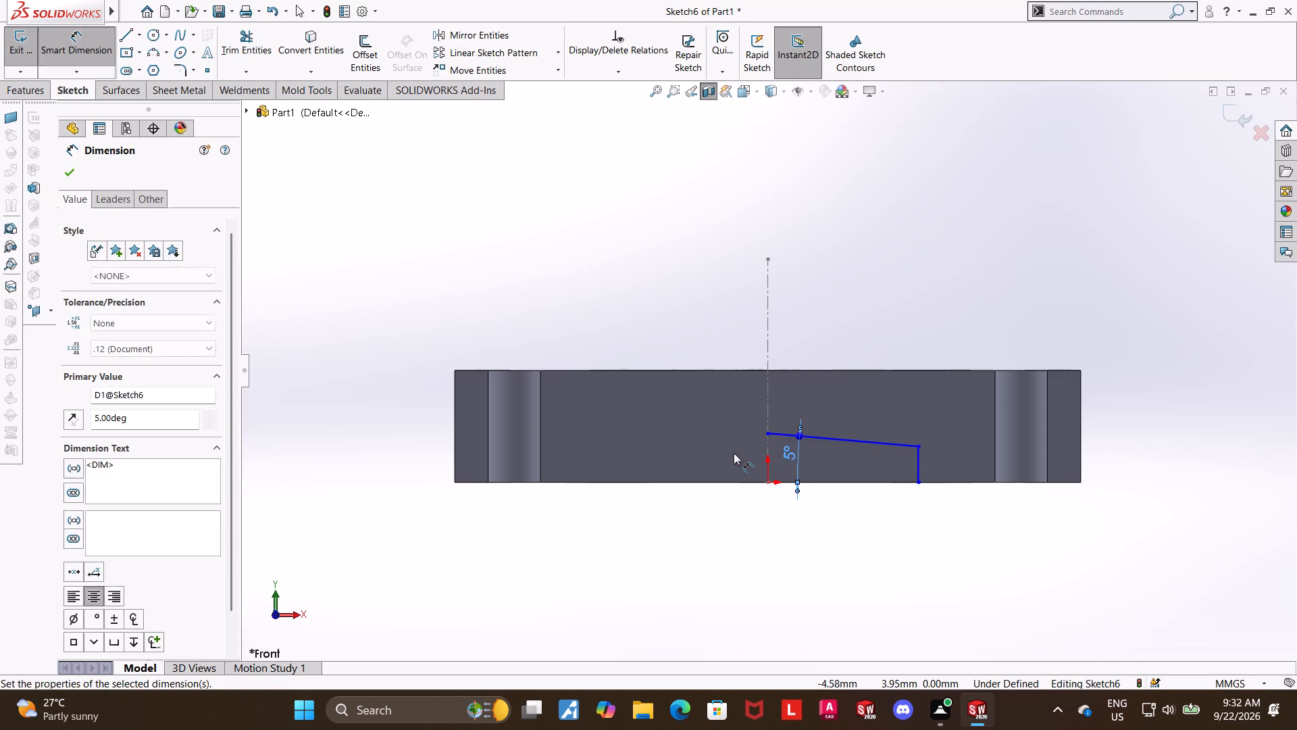
{"action": "key", "text": "Escape"}
{"action": "key", "text": "Escape"}
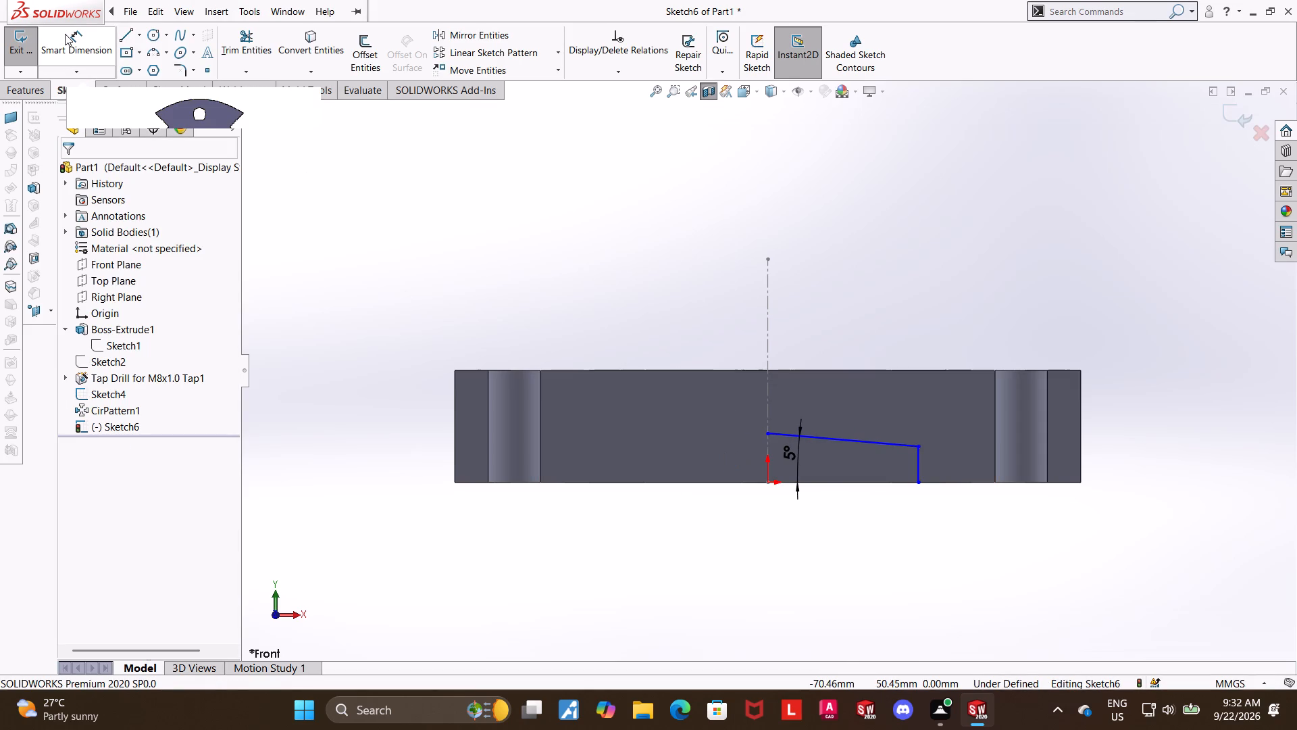
Dimension the height of the profile's outer corner above the disc's bottom edge as 3.3 mm.
{"action": "left_click", "coordinate": [65, 34]}
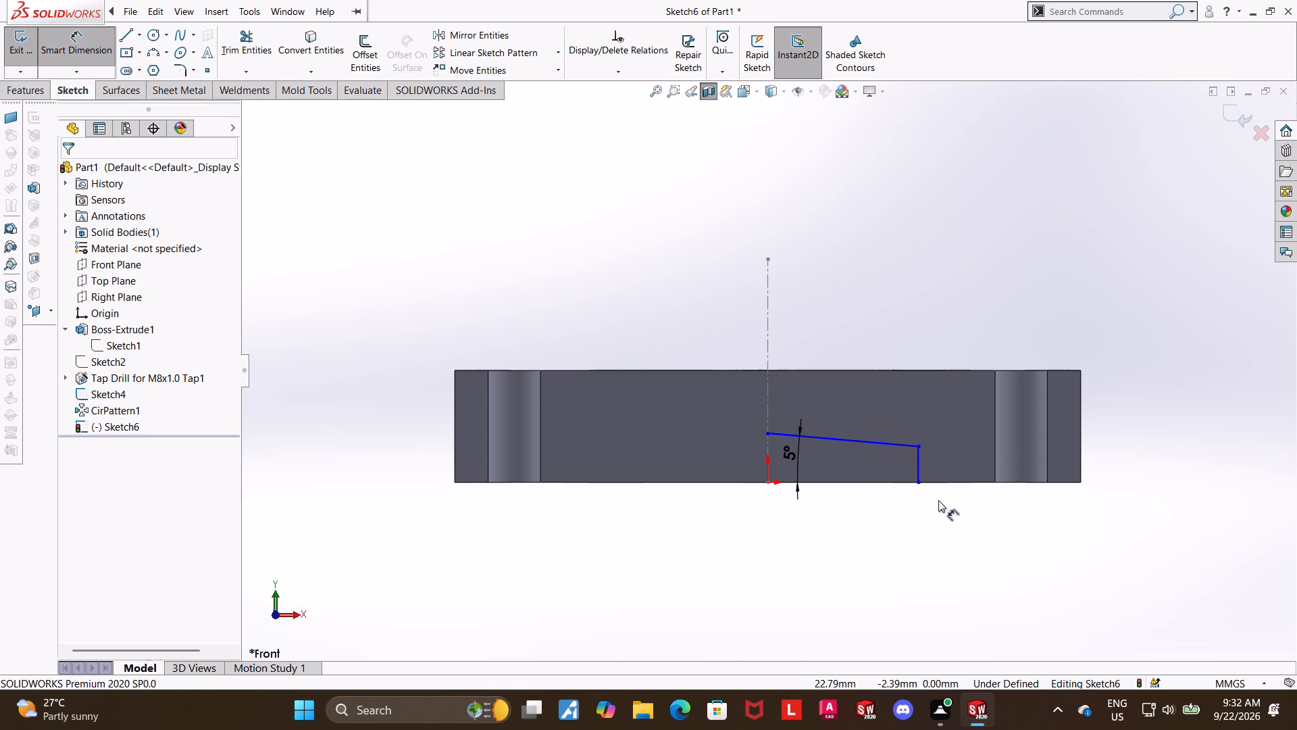
{"action": "scroll", "coordinate": [945, 497], "scroll_direction": "down", "scroll_amount": 2}
{"action": "left_click", "coordinate": [888, 410]}
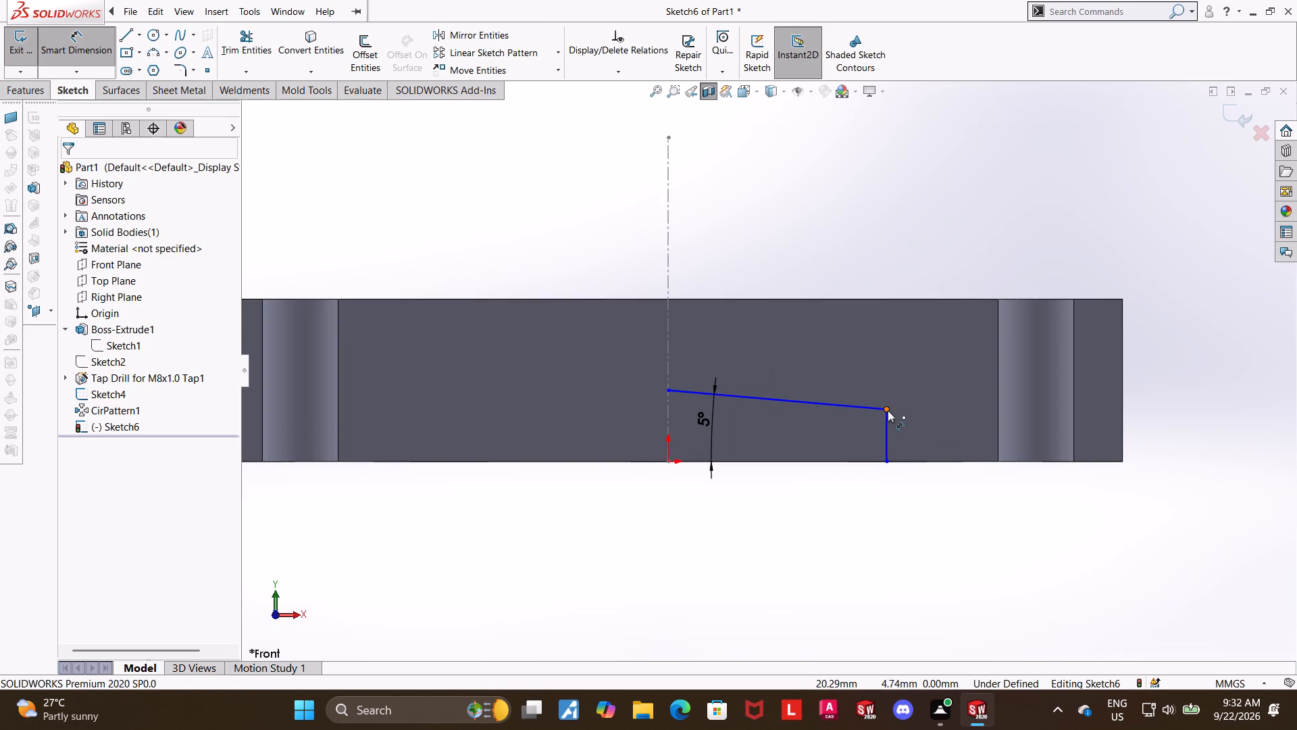
{"action": "left_click", "coordinate": [925, 463]}
{"action": "left_click", "coordinate": [929, 435]}
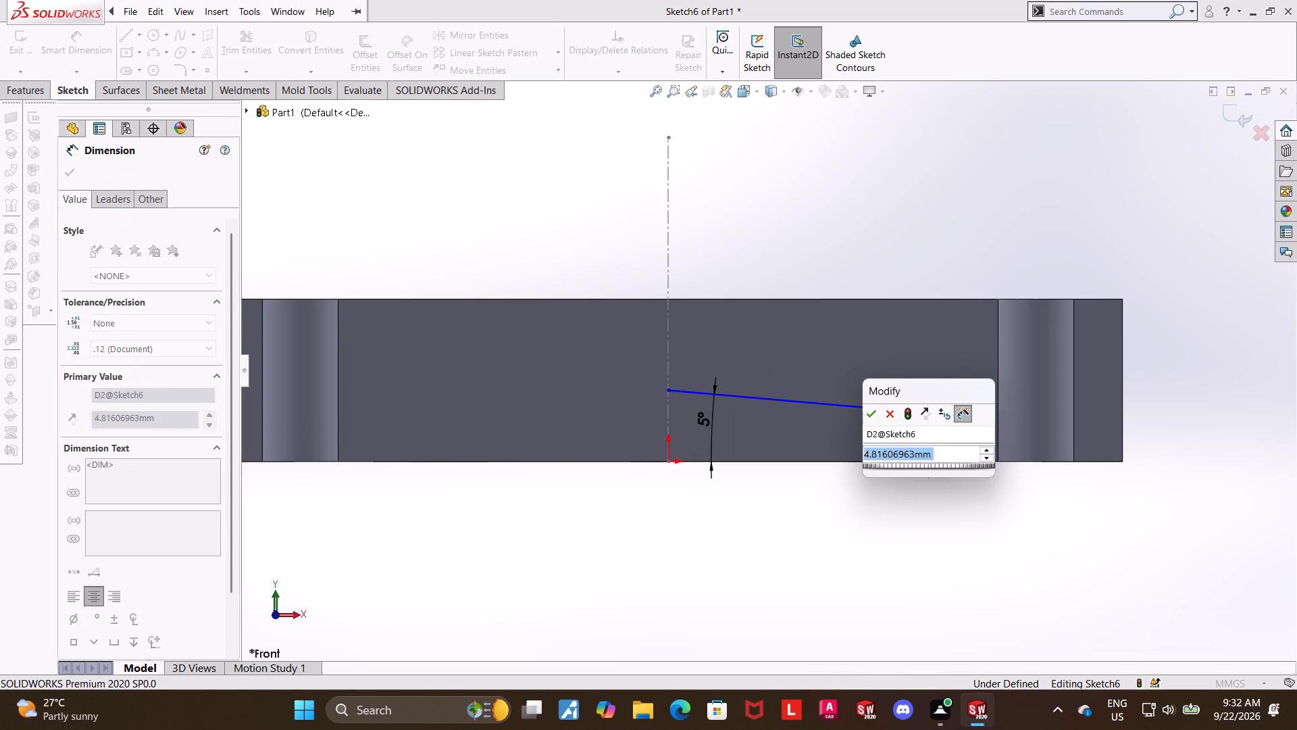
{"action": "type", "text": "3.3"}
{"action": "key", "text": "Return"}
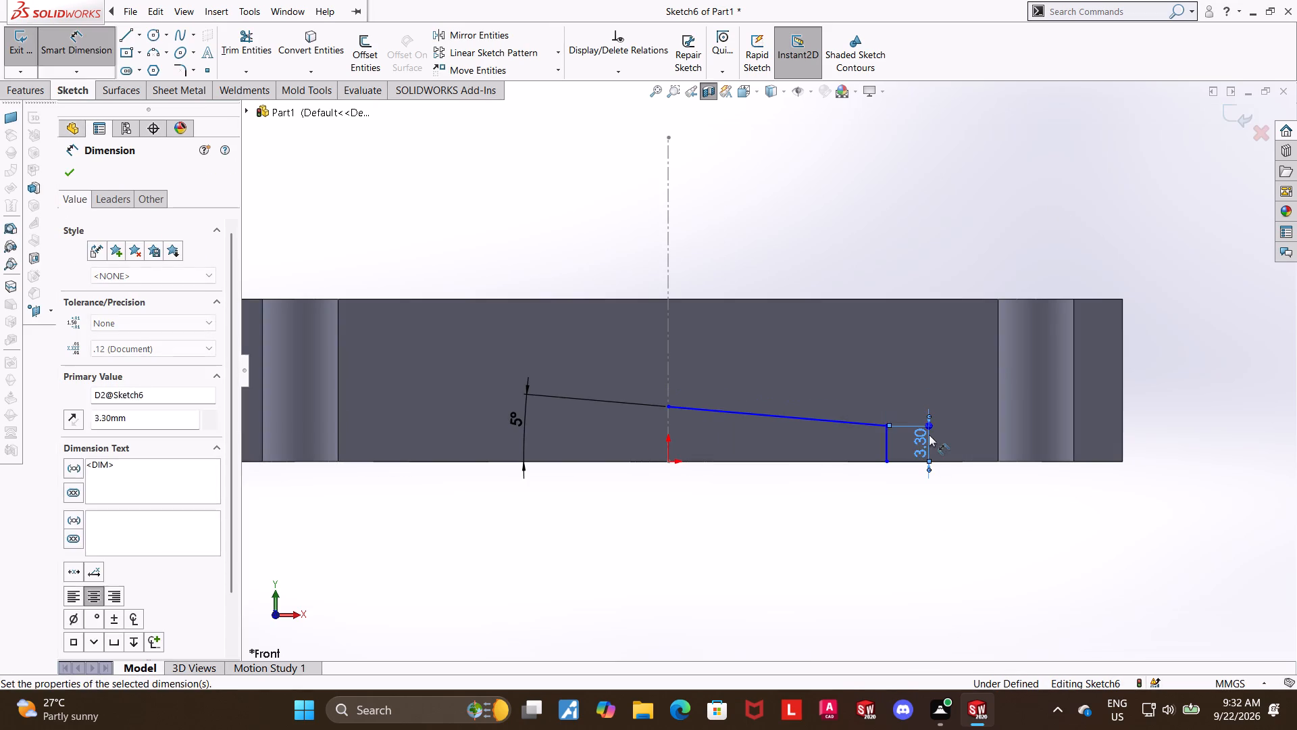
{"action": "key", "text": "Escape"}
Fillet the corner between the sloped line and the outer vertical line of the recess profile with a 2 mm radius.
{"action": "left_click", "coordinate": [182, 65]}
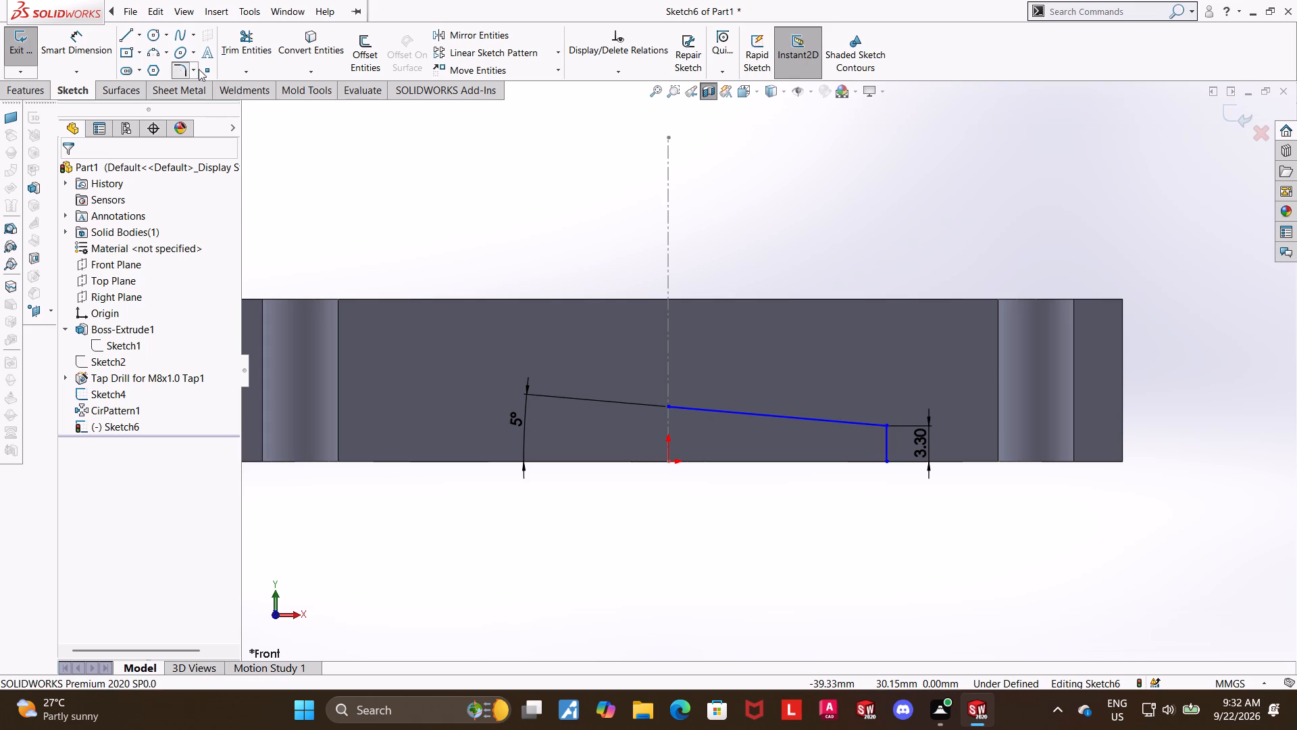
{"action": "scroll", "coordinate": [798, 408], "scroll_direction": "down", "scroll_amount": 5}
{"action": "left_click", "coordinate": [989, 433]}
{"action": "left_click", "coordinate": [1007, 455]}
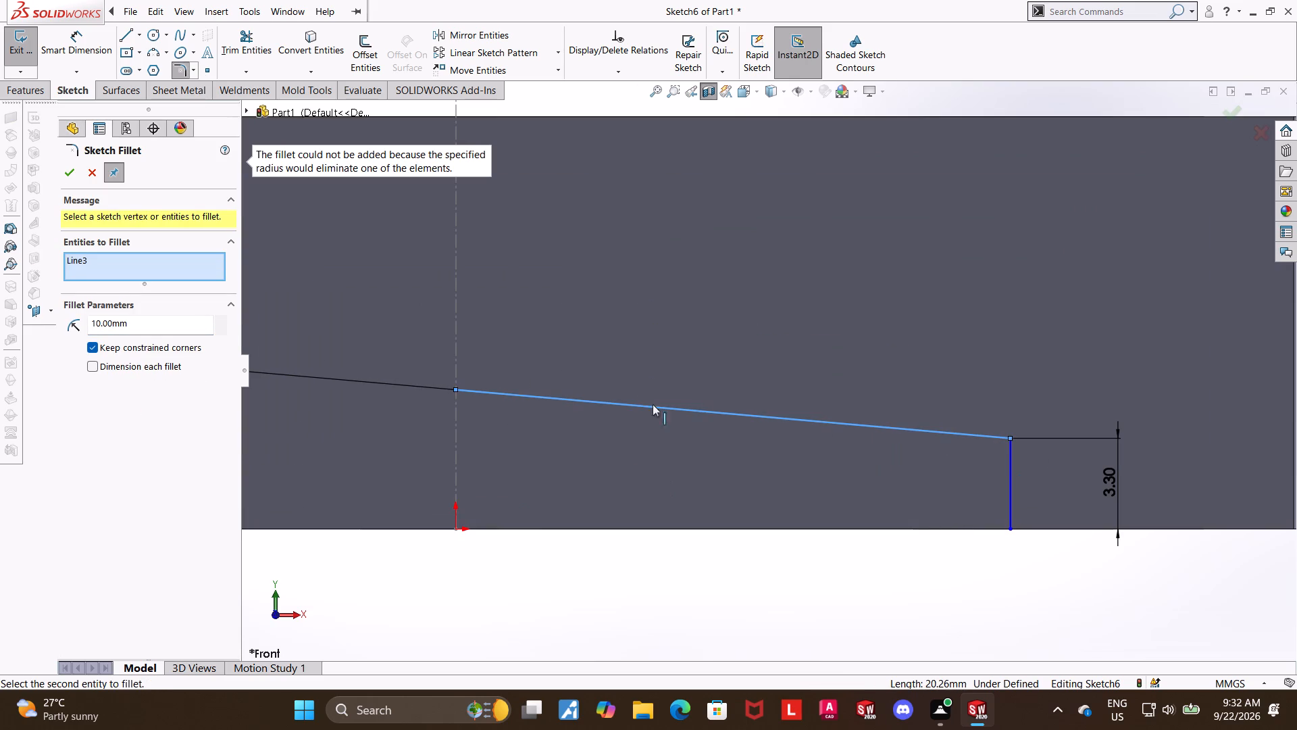
{"action": "left_click_drag", "start_coordinate": [164, 322], "coordinate": [51, 316]}
{"action": "key", "text": "2"}
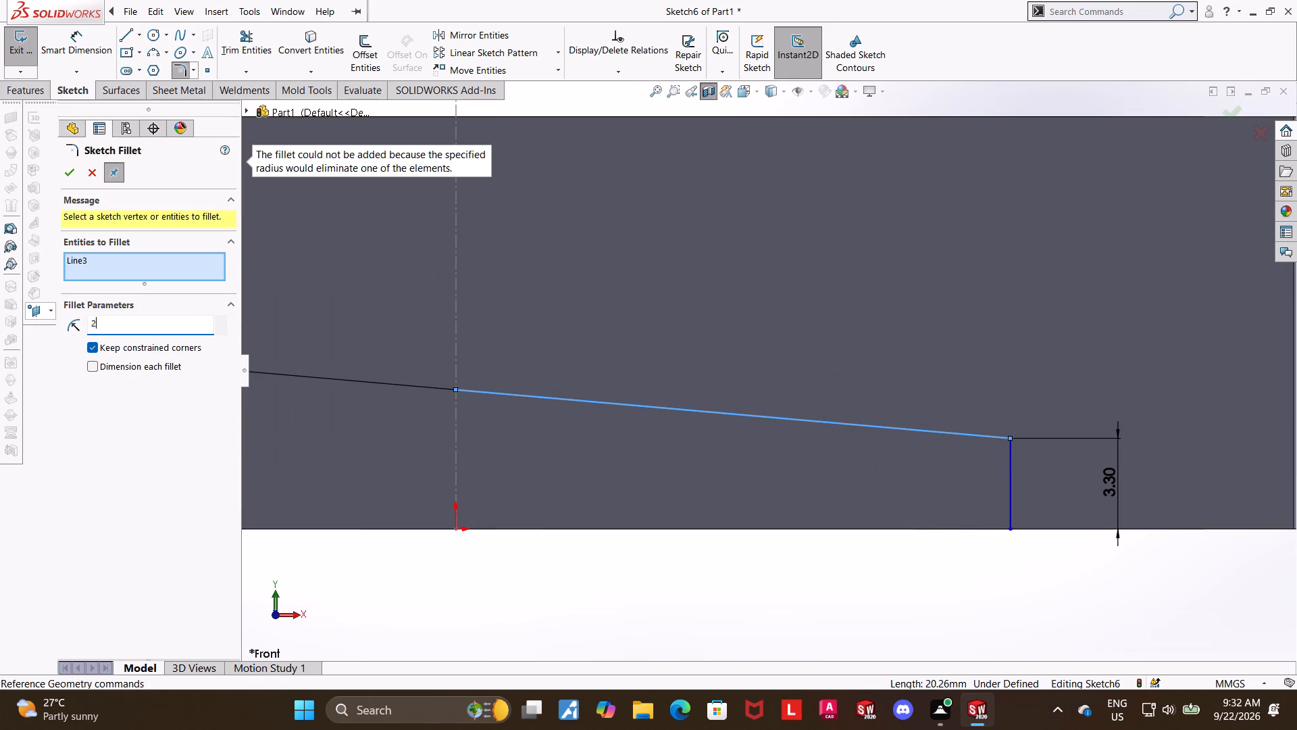
{"action": "key", "text": "Return"}
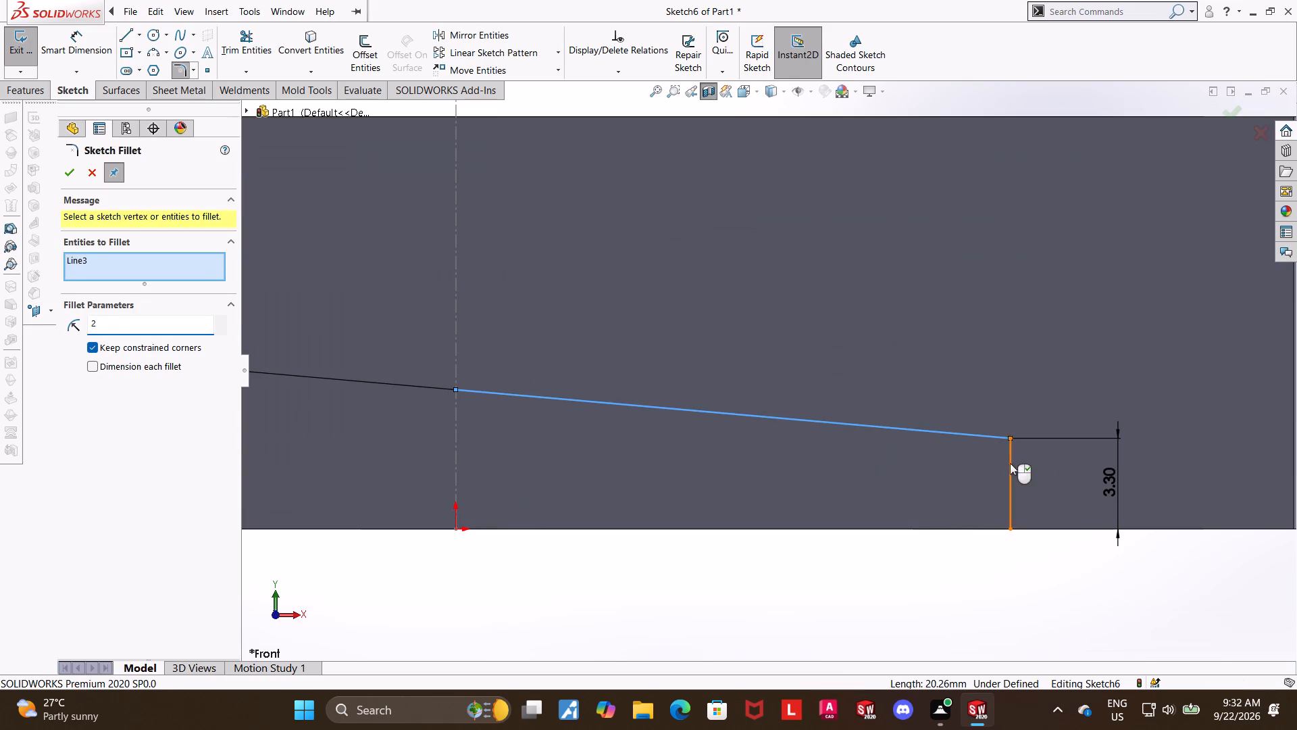
{"action": "left_click", "coordinate": [1010, 463]}
{"action": "left_click", "coordinate": [76, 180]}
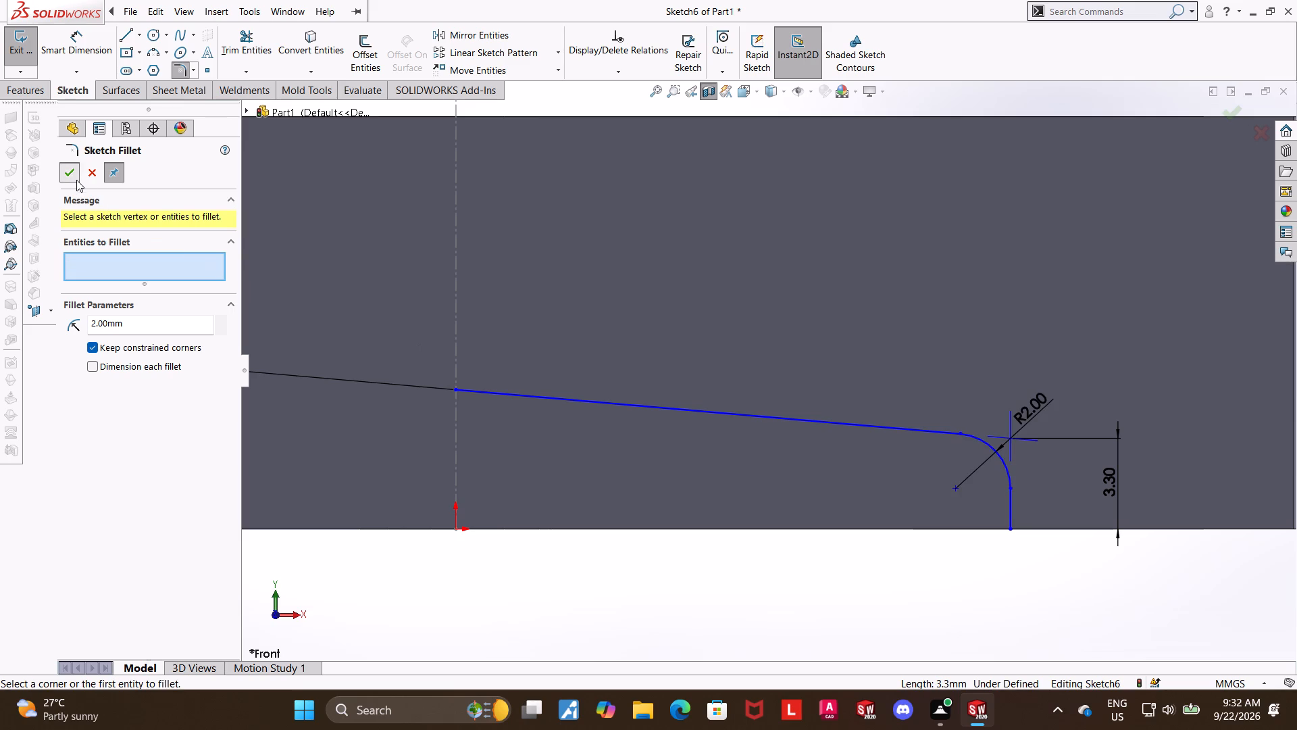
{"action": "scroll", "coordinate": [571, 477], "scroll_direction": "up", "scroll_amount": 4}
{"action": "left_click", "coordinate": [690, 497]}
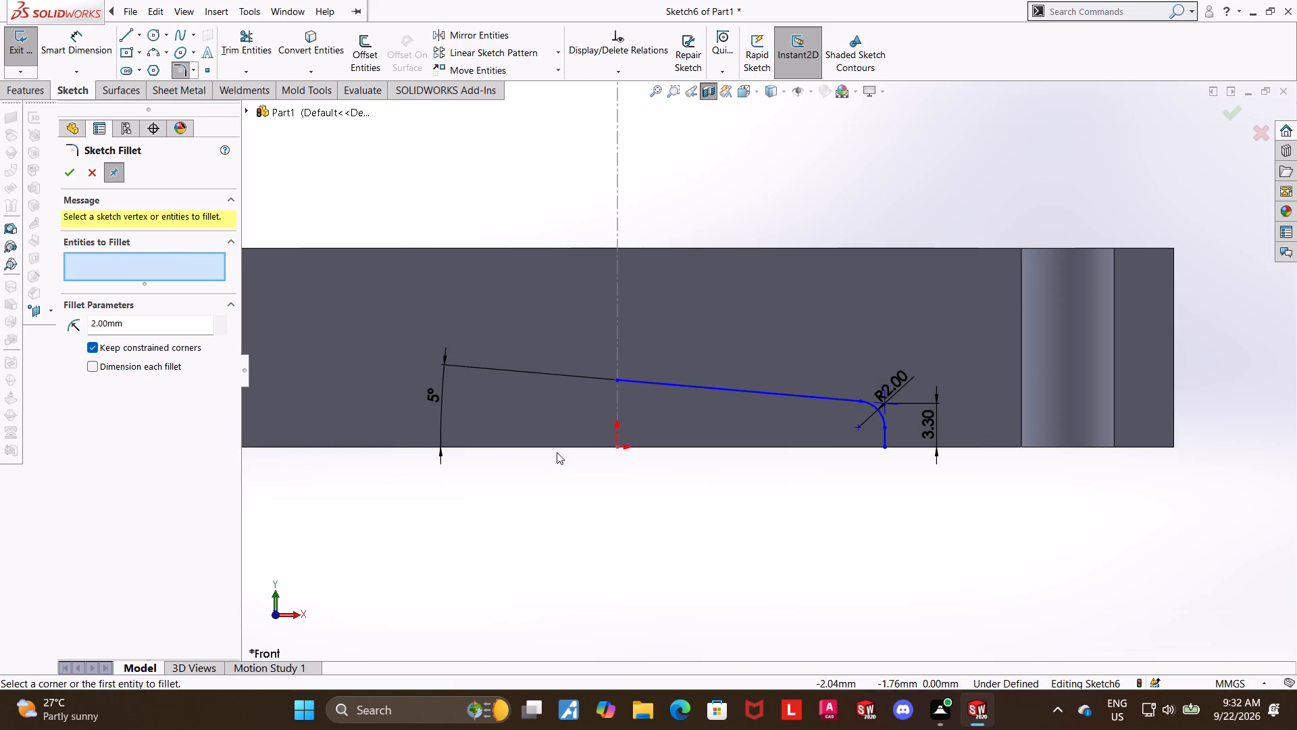
Close the recess profile with a vertical line down the centerline to the origin and a horizontal line along the disc's bottom edge.
{"action": "left_click", "coordinate": [134, 33]}
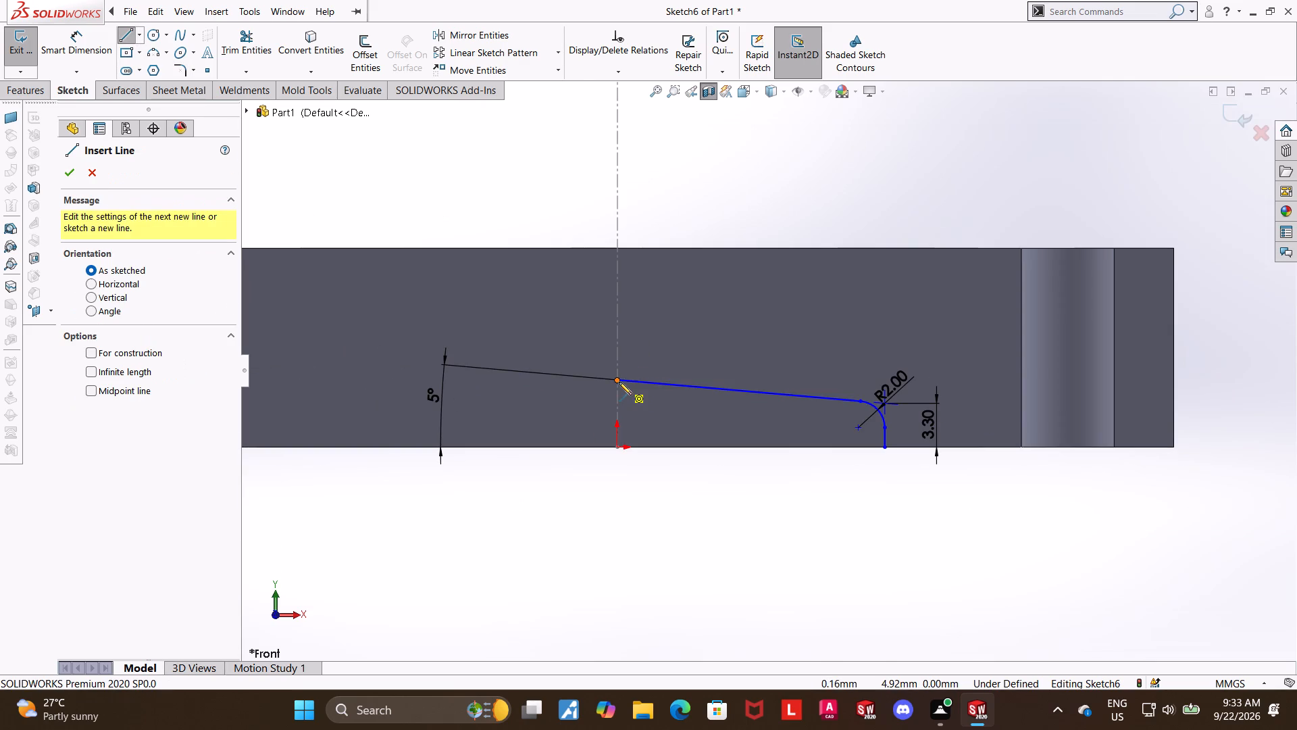
{"action": "left_click", "coordinate": [618, 381]}
{"action": "left_click", "coordinate": [618, 444]}
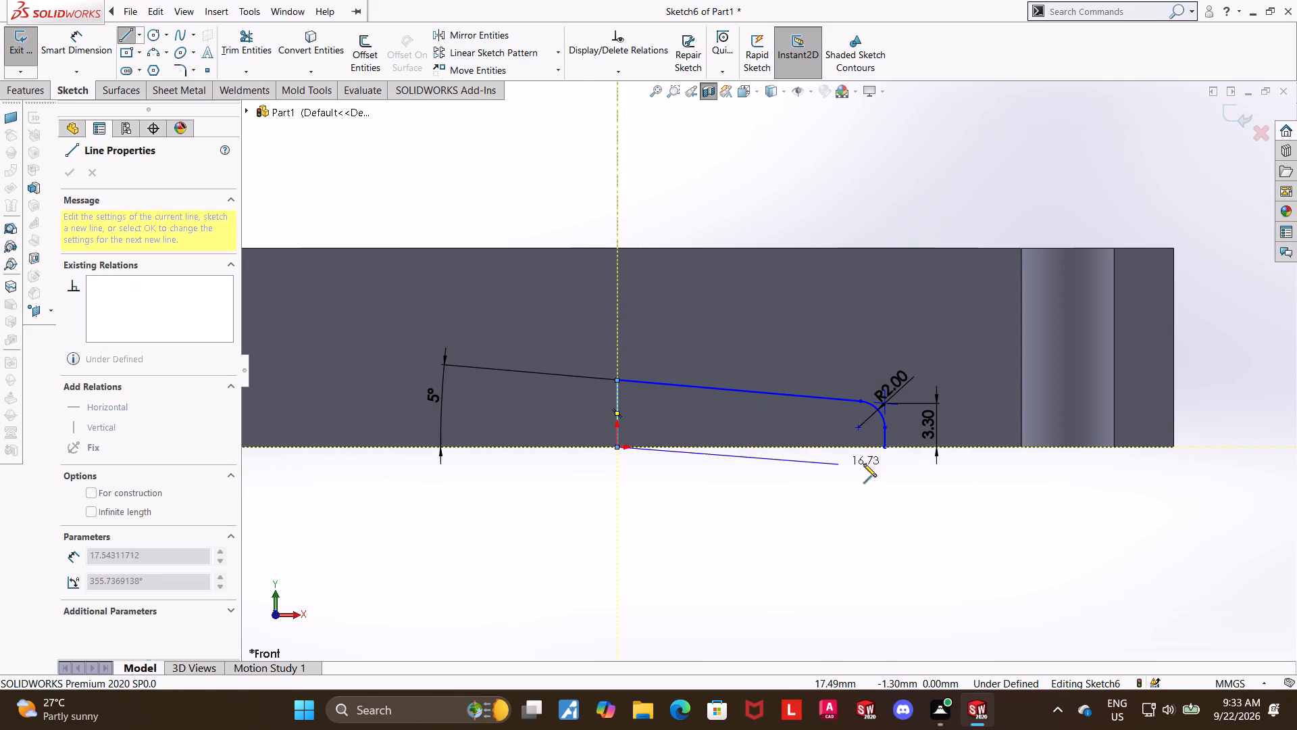
{"action": "left_click", "coordinate": [888, 447]}
{"action": "key", "text": "Escape"}
{"action": "key", "text": "Escape"}
{"action": "key", "text": "Escape"}
{"action": "key", "text": "Escape"}
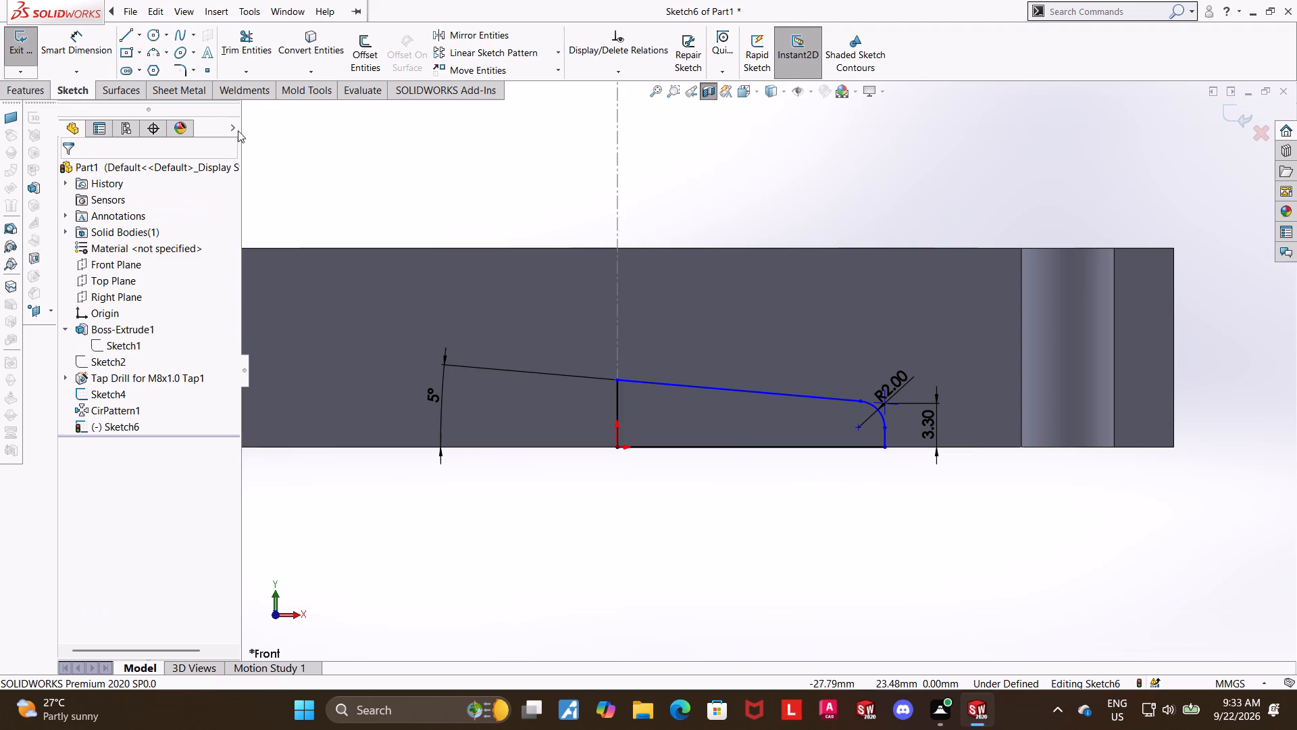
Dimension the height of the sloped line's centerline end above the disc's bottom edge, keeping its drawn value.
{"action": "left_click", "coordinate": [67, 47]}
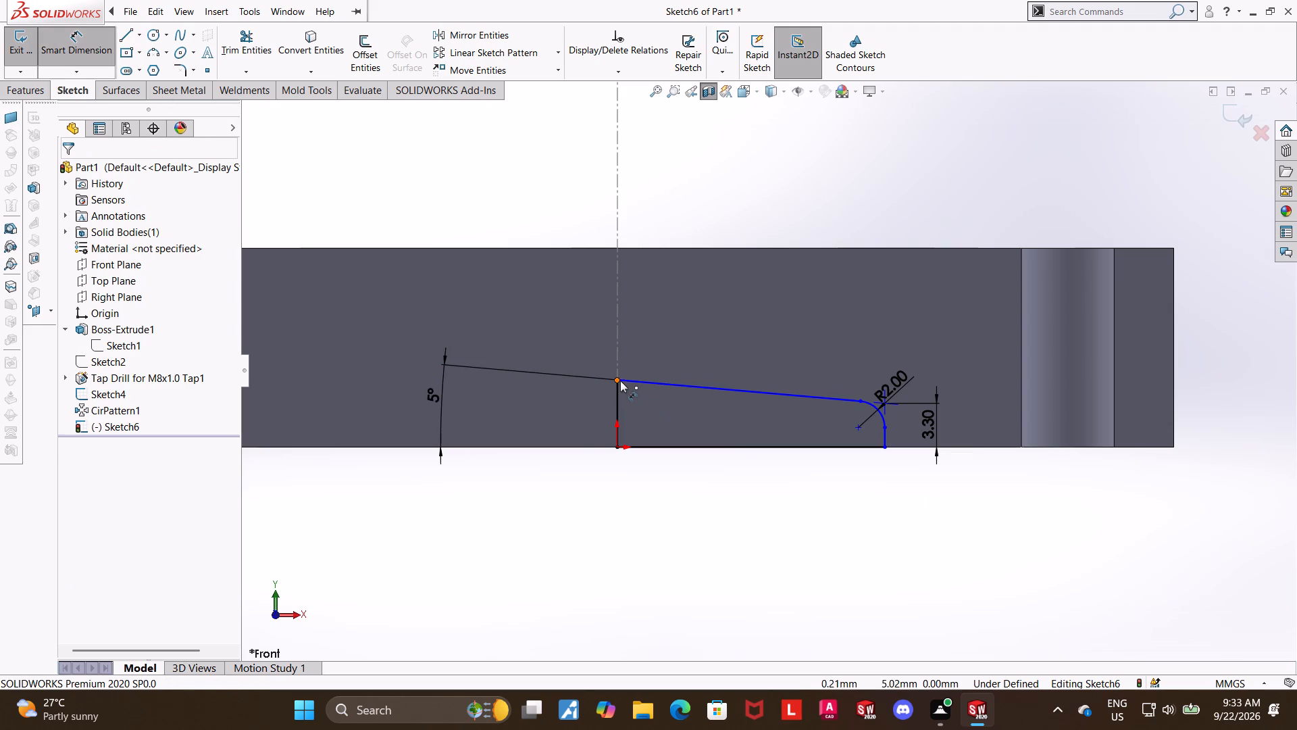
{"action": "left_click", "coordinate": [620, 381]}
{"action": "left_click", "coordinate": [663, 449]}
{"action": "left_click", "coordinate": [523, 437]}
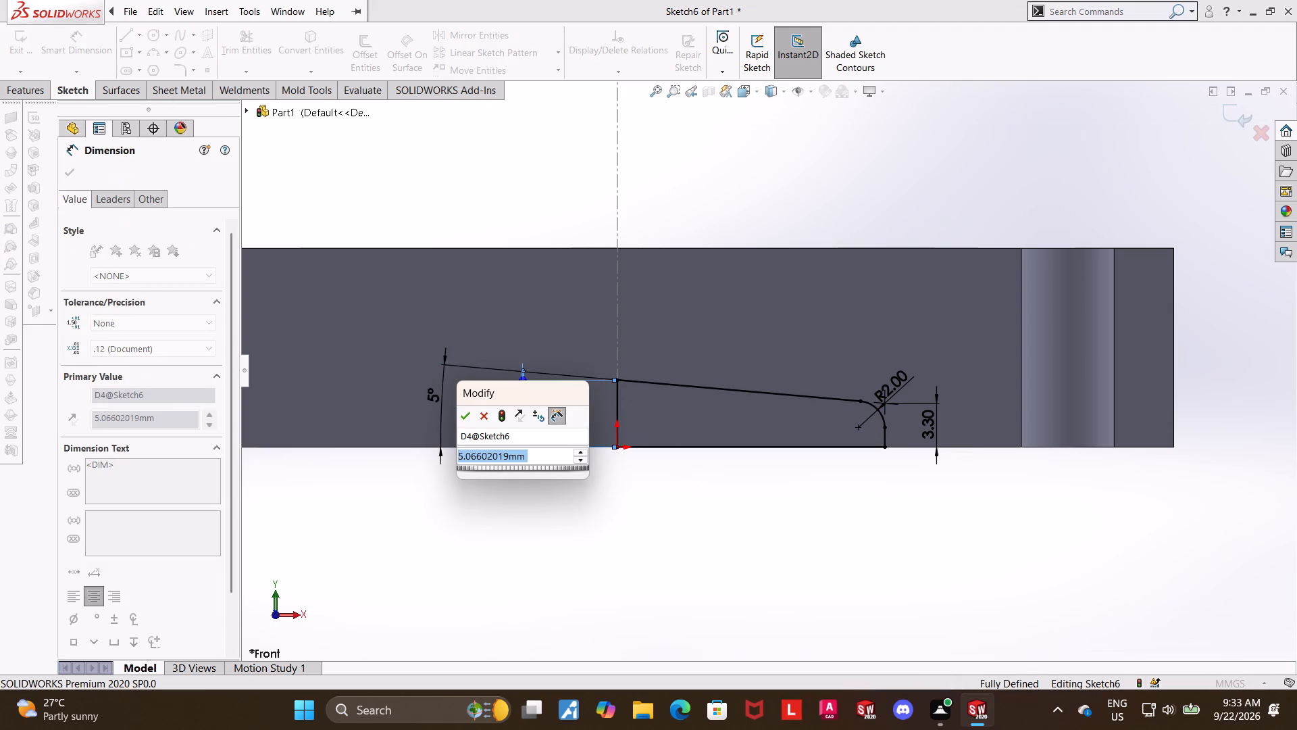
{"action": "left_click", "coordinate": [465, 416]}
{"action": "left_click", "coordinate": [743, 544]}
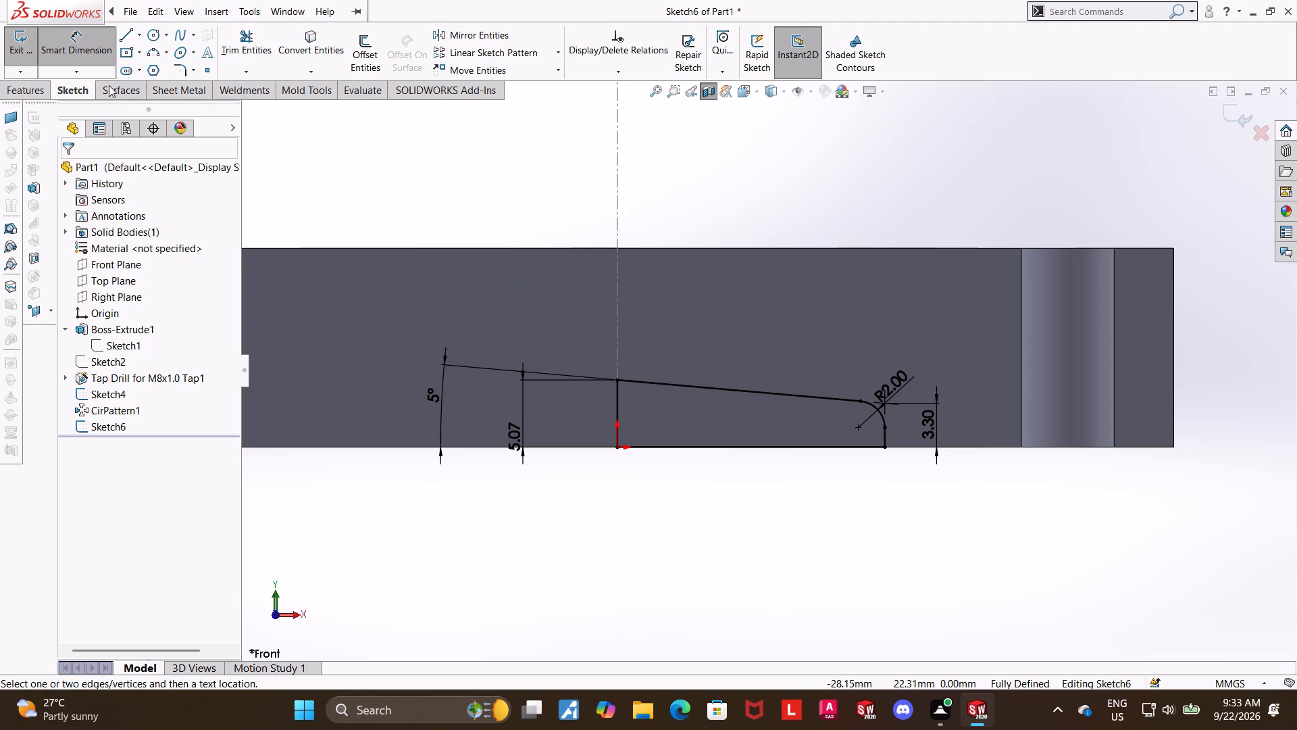
Sketch a closed U-shaped groove profile from the disc's top edge, with sides about 2.9 mm deep and a bottom arc of about 4 mm radius.
{"action": "left_click", "coordinate": [153, 53]}
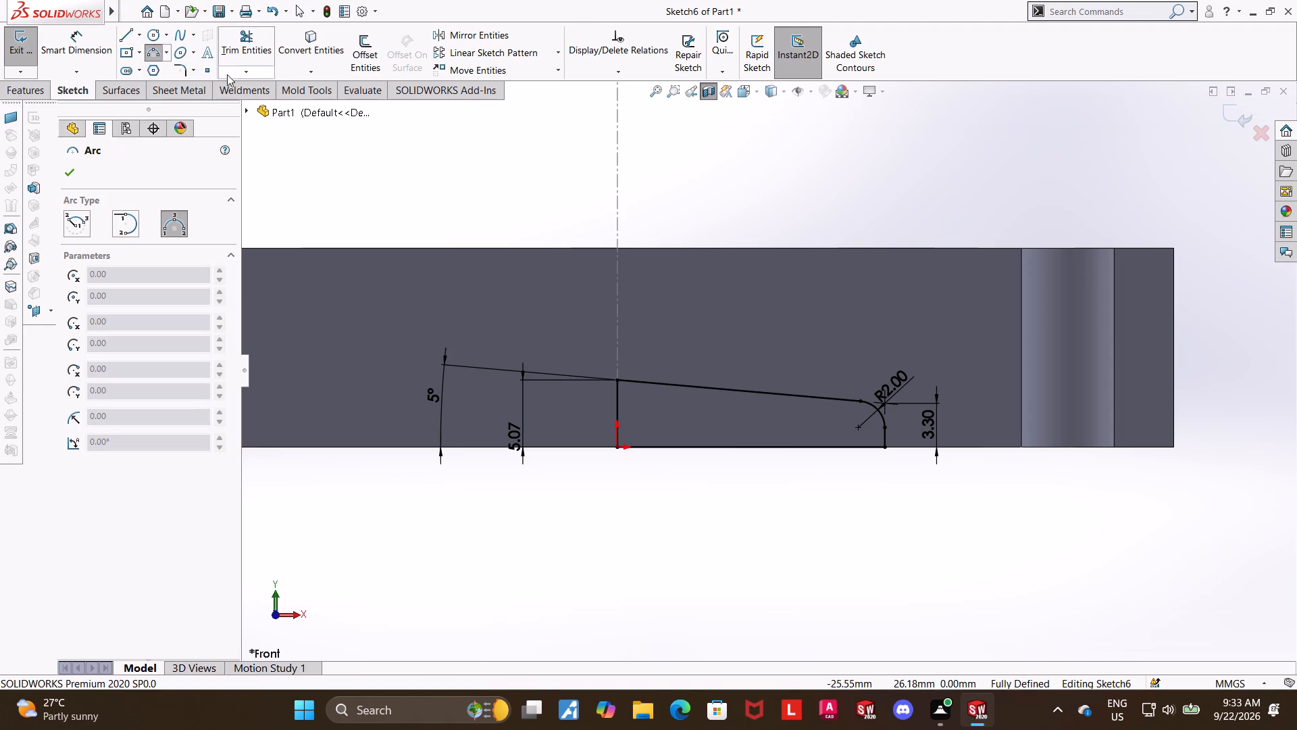
{"action": "left_click", "coordinate": [122, 30]}
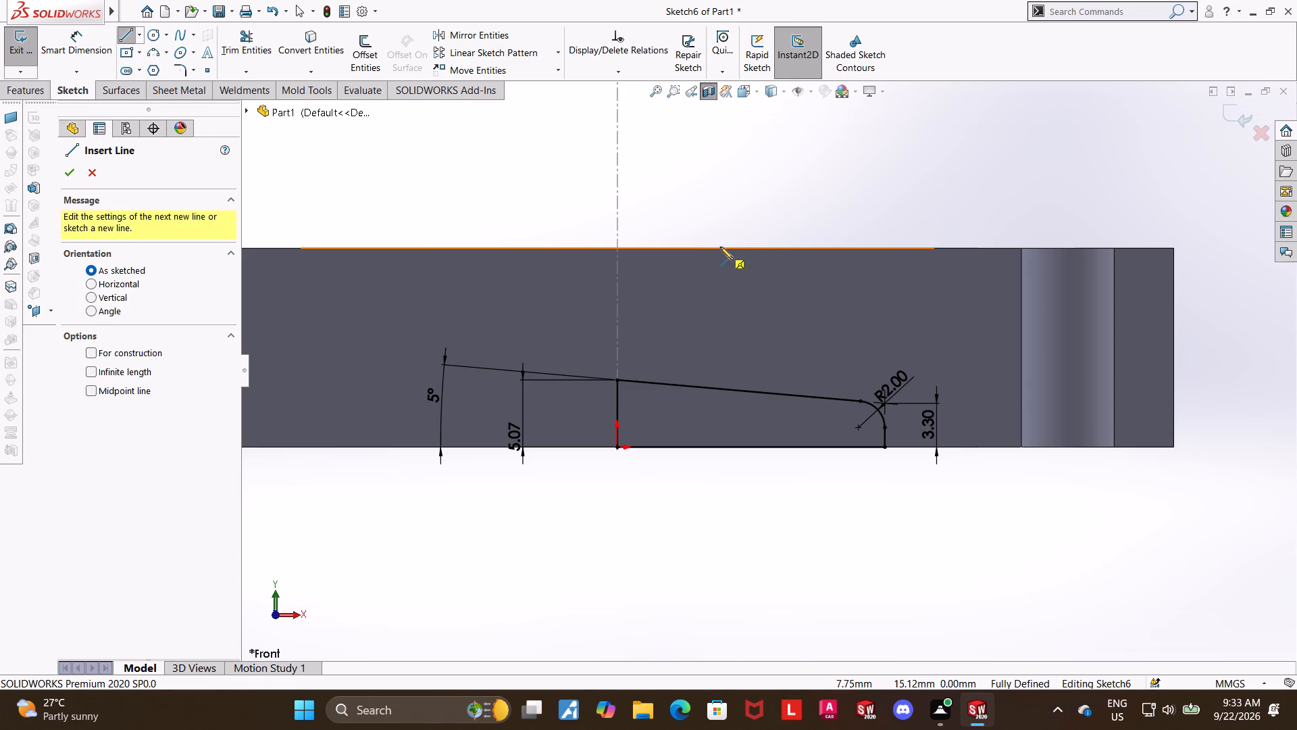
{"action": "left_click", "coordinate": [720, 247]}
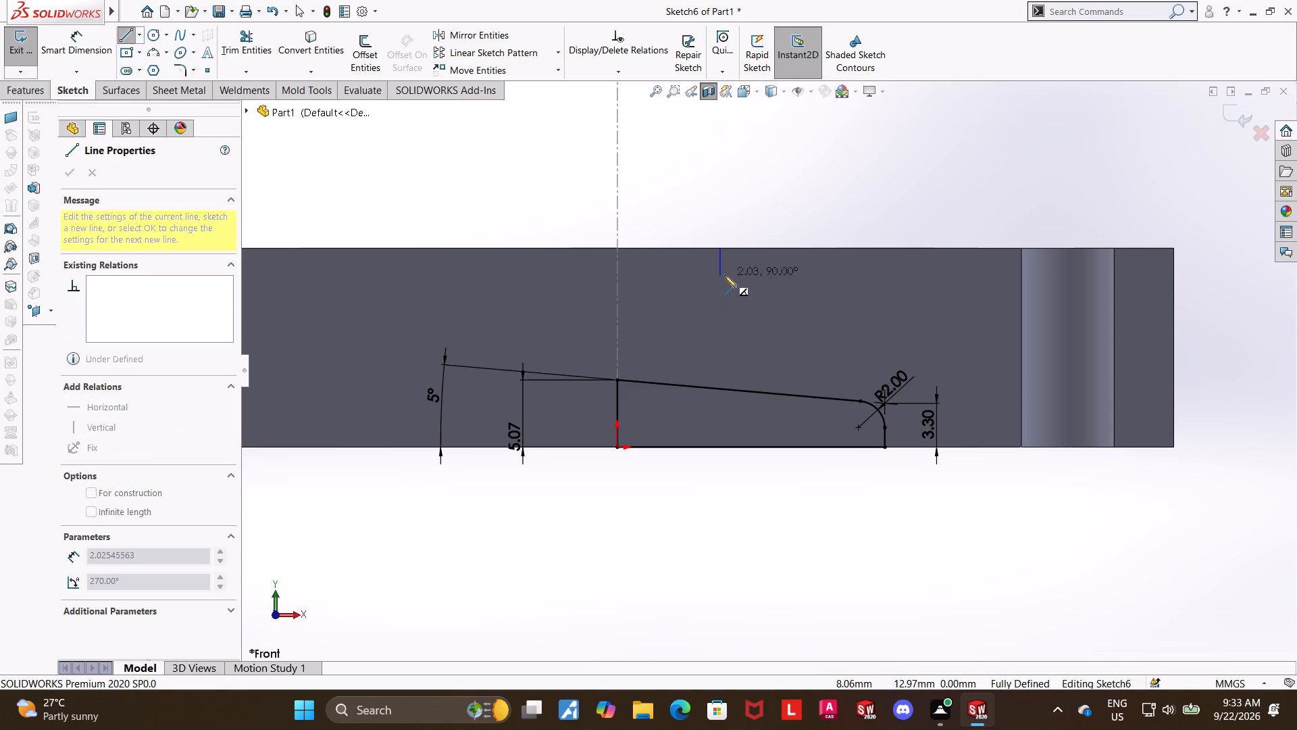
{"action": "left_click", "coordinate": [723, 287]}
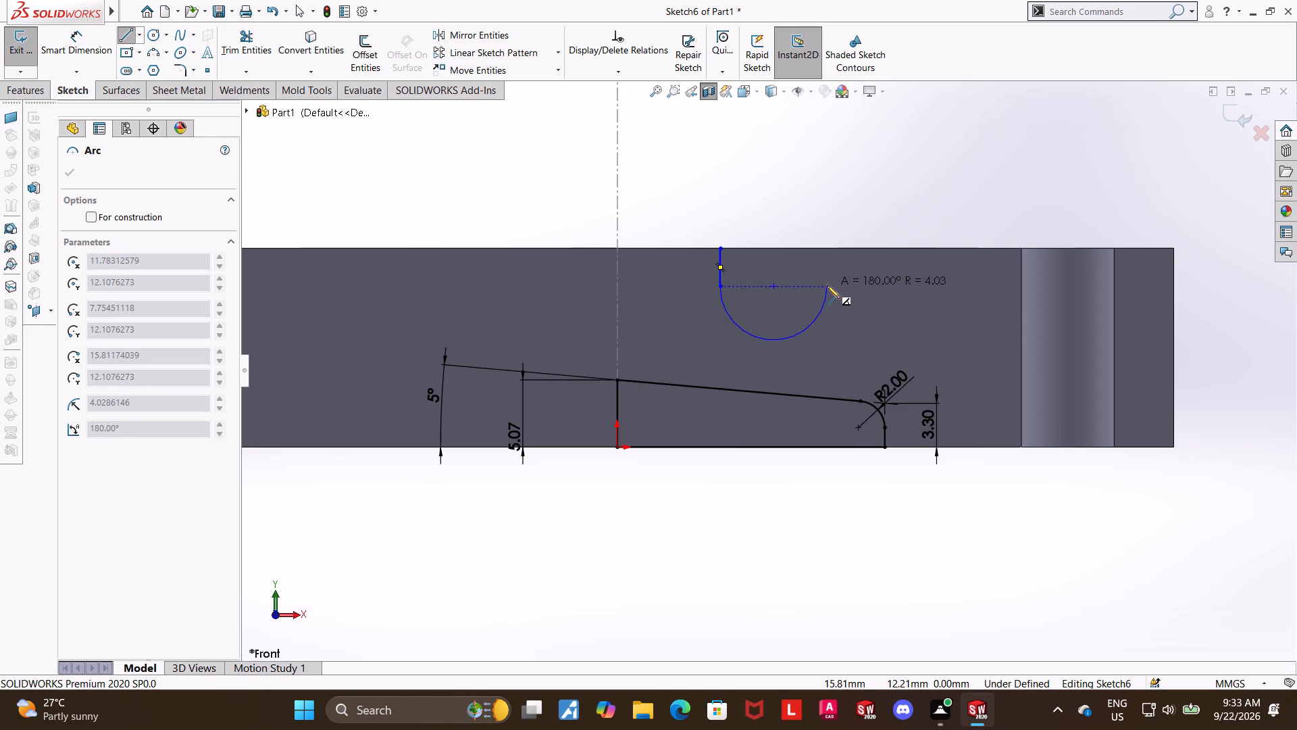
{"action": "left_click", "coordinate": [827, 286]}
{"action": "left_click", "coordinate": [825, 247]}
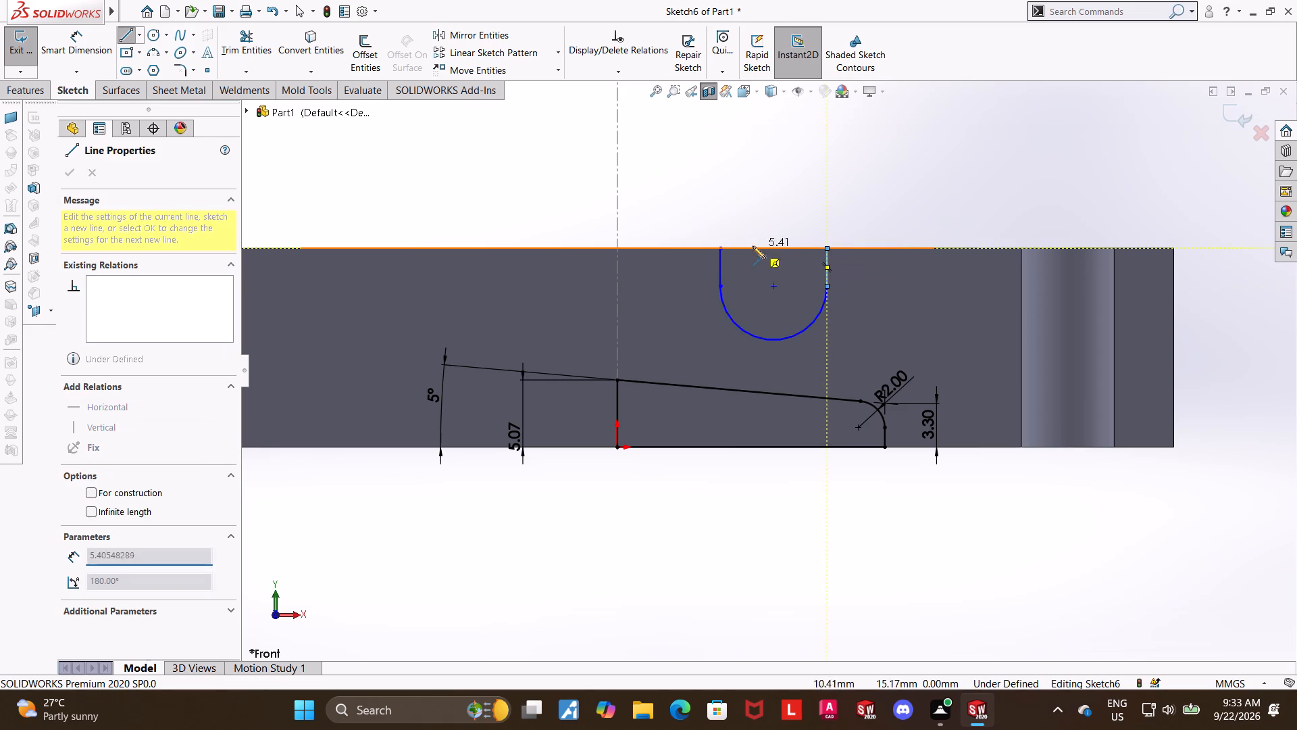
{"action": "left_click", "coordinate": [721, 246]}
{"action": "key", "text": "Escape"}
{"action": "key", "text": "Escape"}
{"action": "key", "text": "Escape"}
{"action": "key", "text": "Escape"}
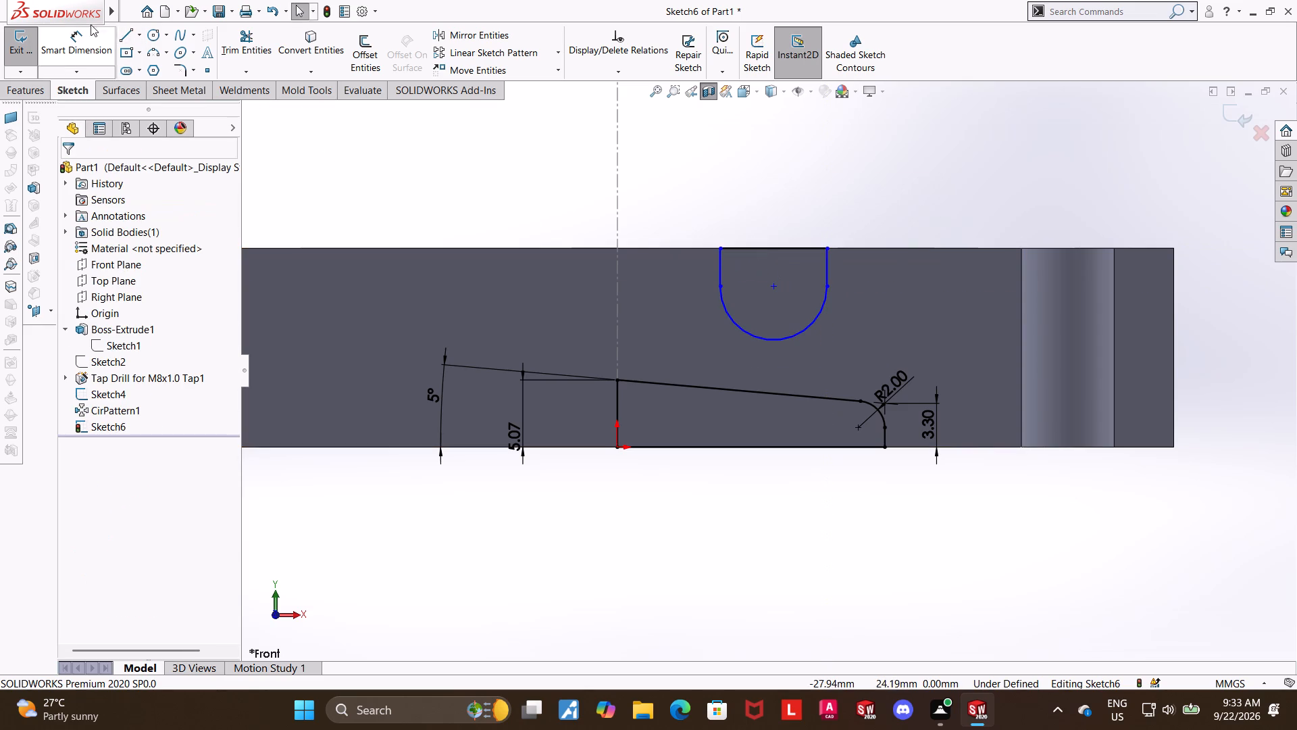
Dimension the groove profile's bottom arc with a 4 mm radius.
{"action": "left_click", "coordinate": [95, 43]}
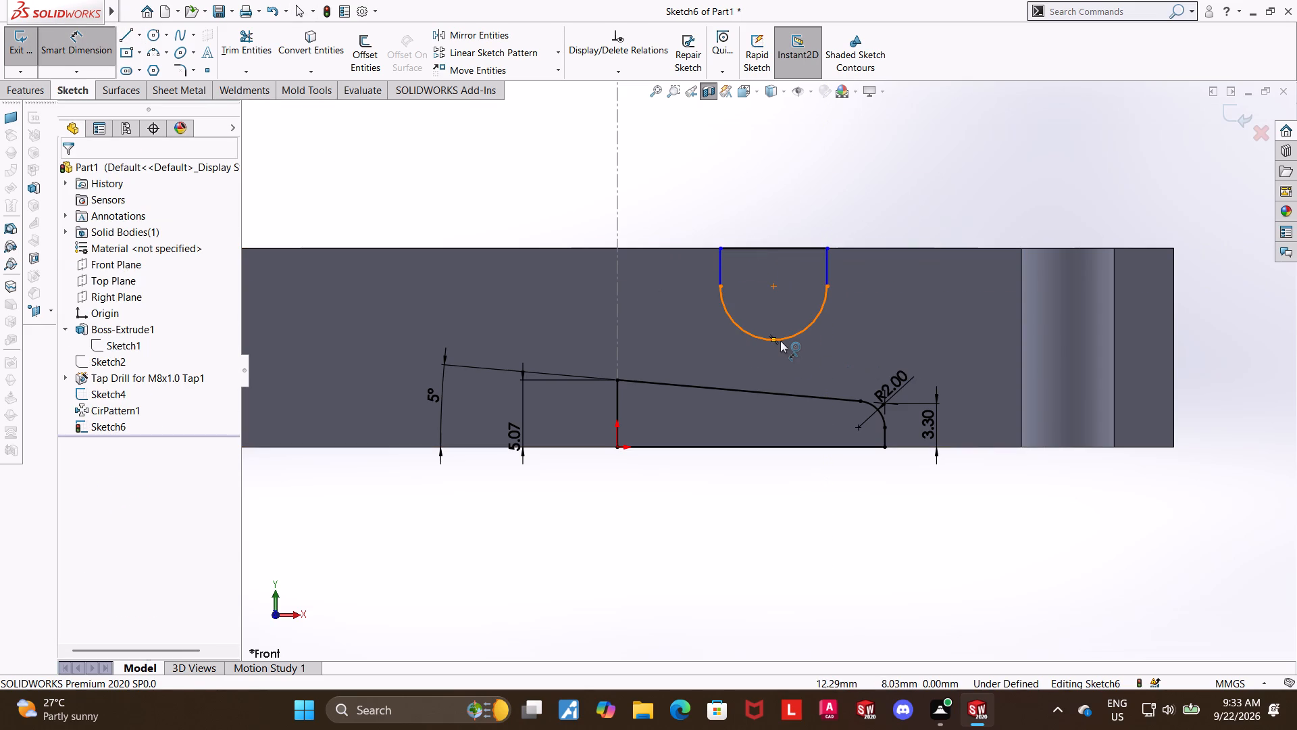
{"action": "left_click", "coordinate": [780, 341]}
{"action": "left_click", "coordinate": [796, 357]}
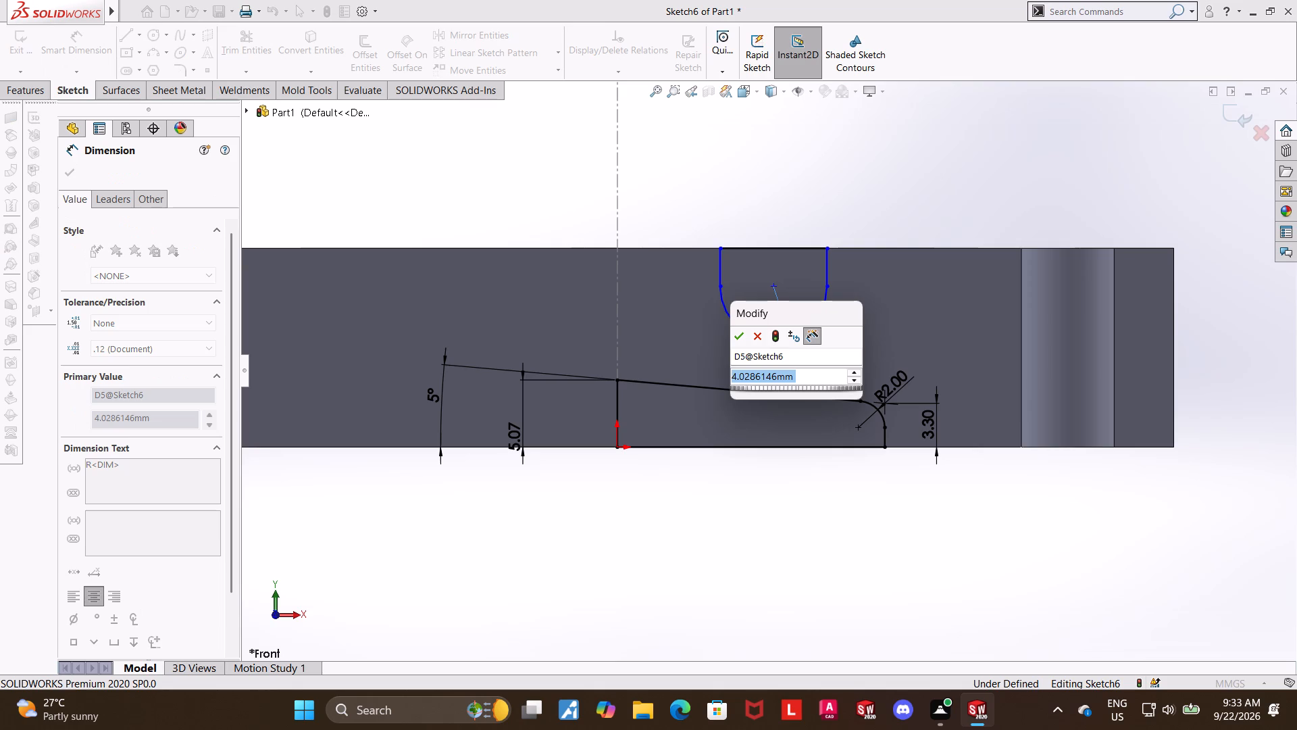
{"action": "key", "text": "4"}
{"action": "key", "text": "Return"}
{"action": "key", "text": "Escape"}
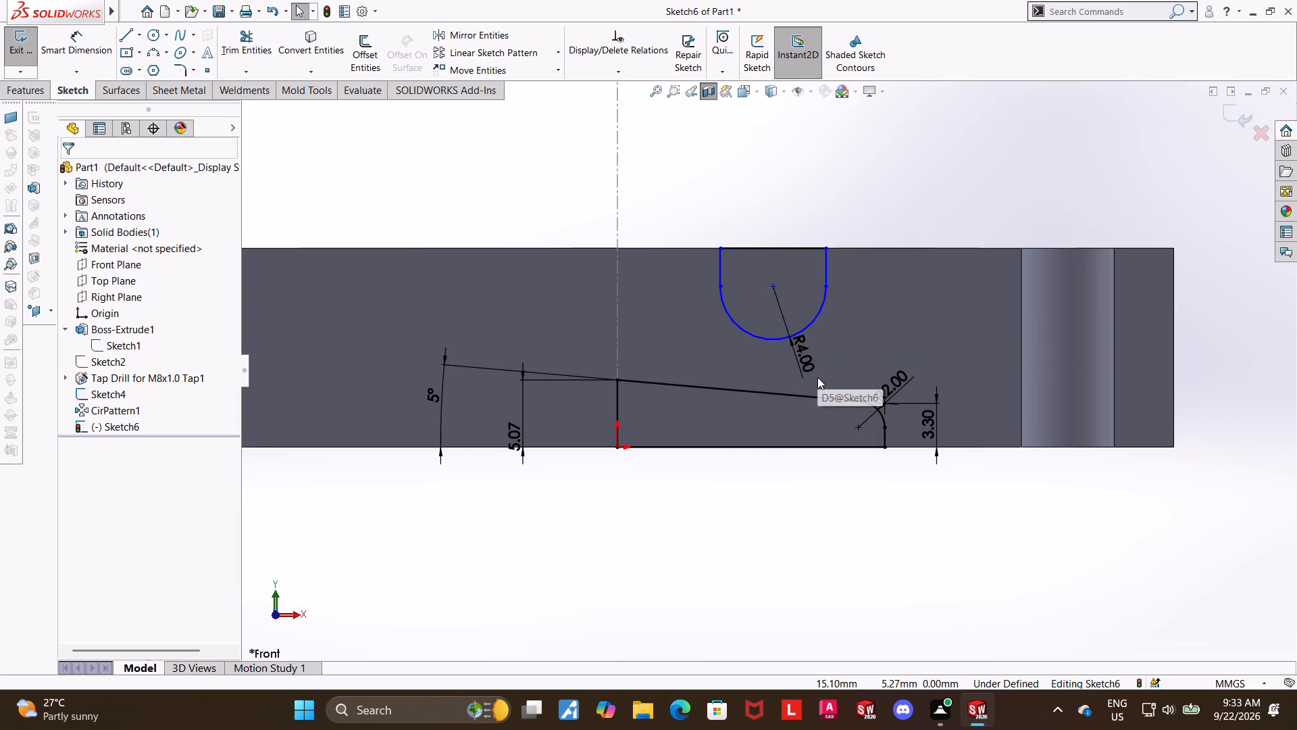
Dimension the depth of the groove's straight side, from the disc's top edge to the arc's end point, as 4 mm.
{"action": "left_click", "coordinate": [63, 44]}
{"action": "left_click", "coordinate": [722, 289]}
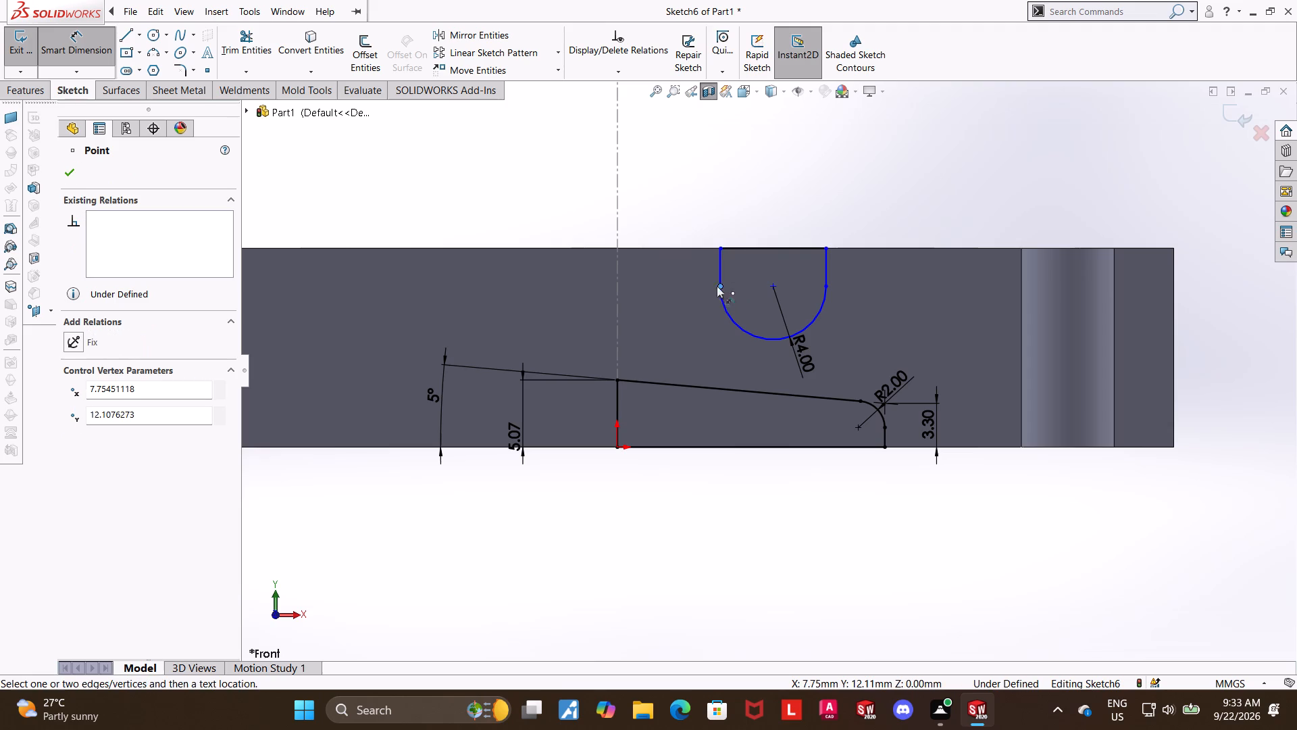
{"action": "left_click", "coordinate": [688, 247]}
{"action": "left_click", "coordinate": [675, 273]}
{"action": "key", "text": "4"}
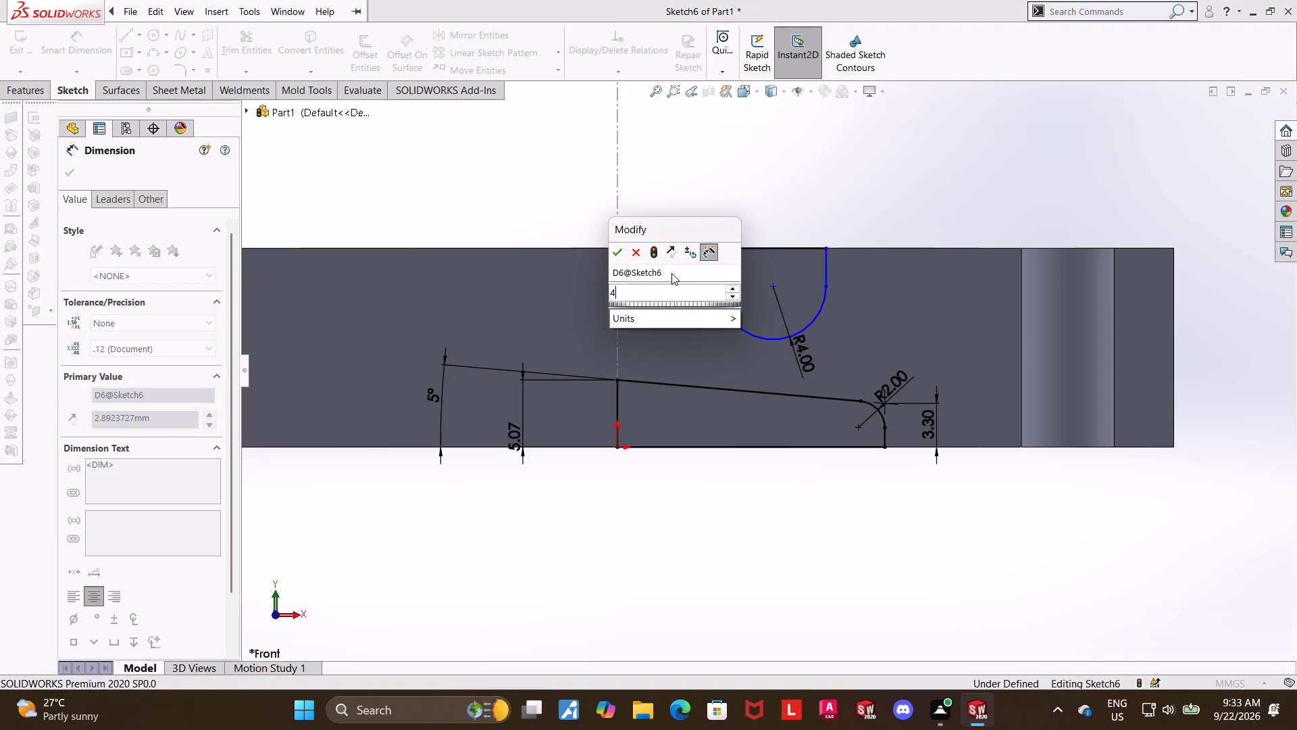
{"action": "key", "text": "Return"}
{"action": "key", "text": "Escape"}
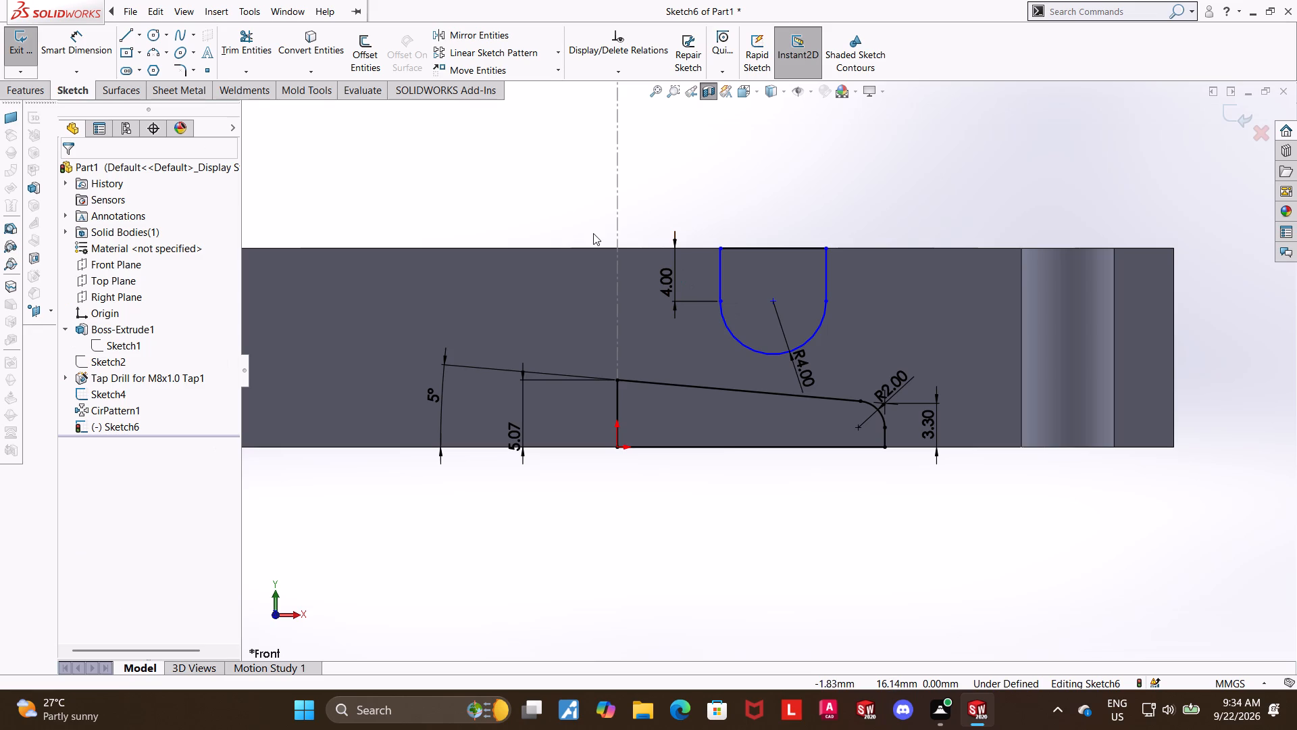
Dimension the horizontal distance from the centerline to the groove arc's center as 46/2 mm.
{"action": "left_click", "coordinate": [86, 44]}
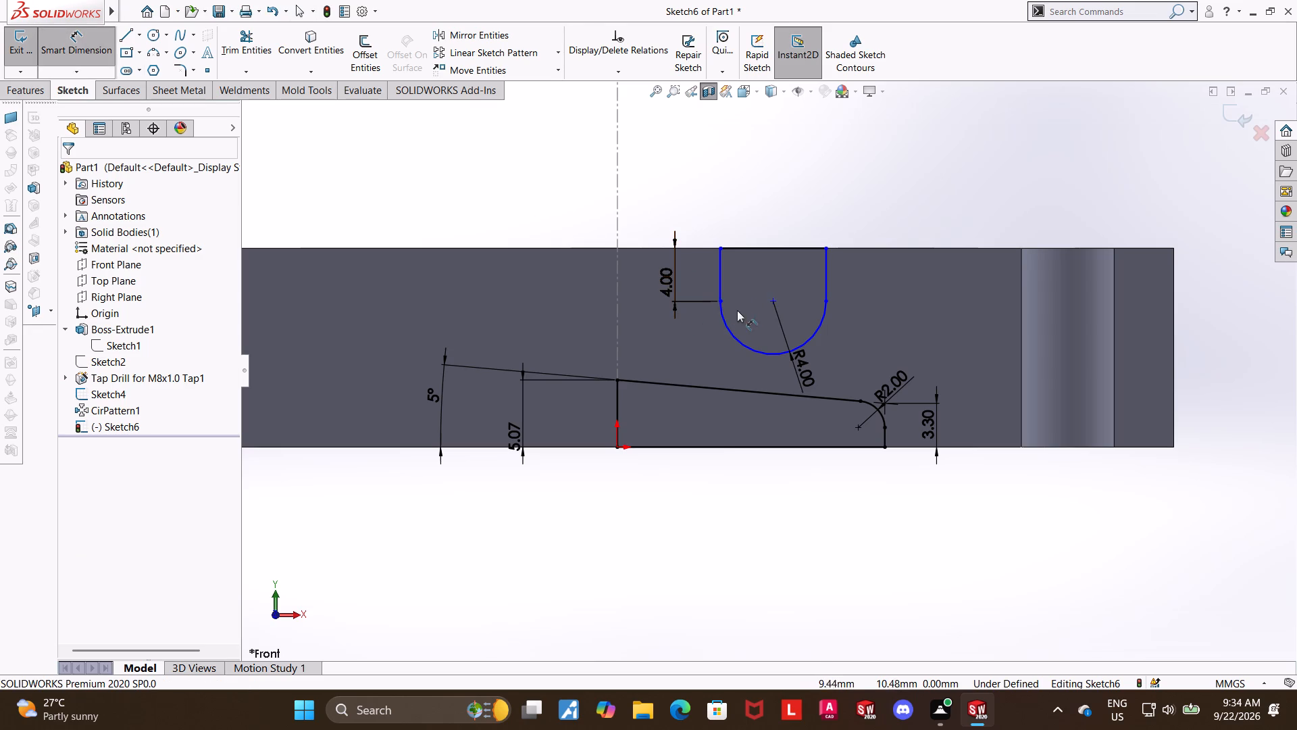
{"action": "left_click", "coordinate": [772, 301]}
{"action": "left_click", "coordinate": [616, 299]}
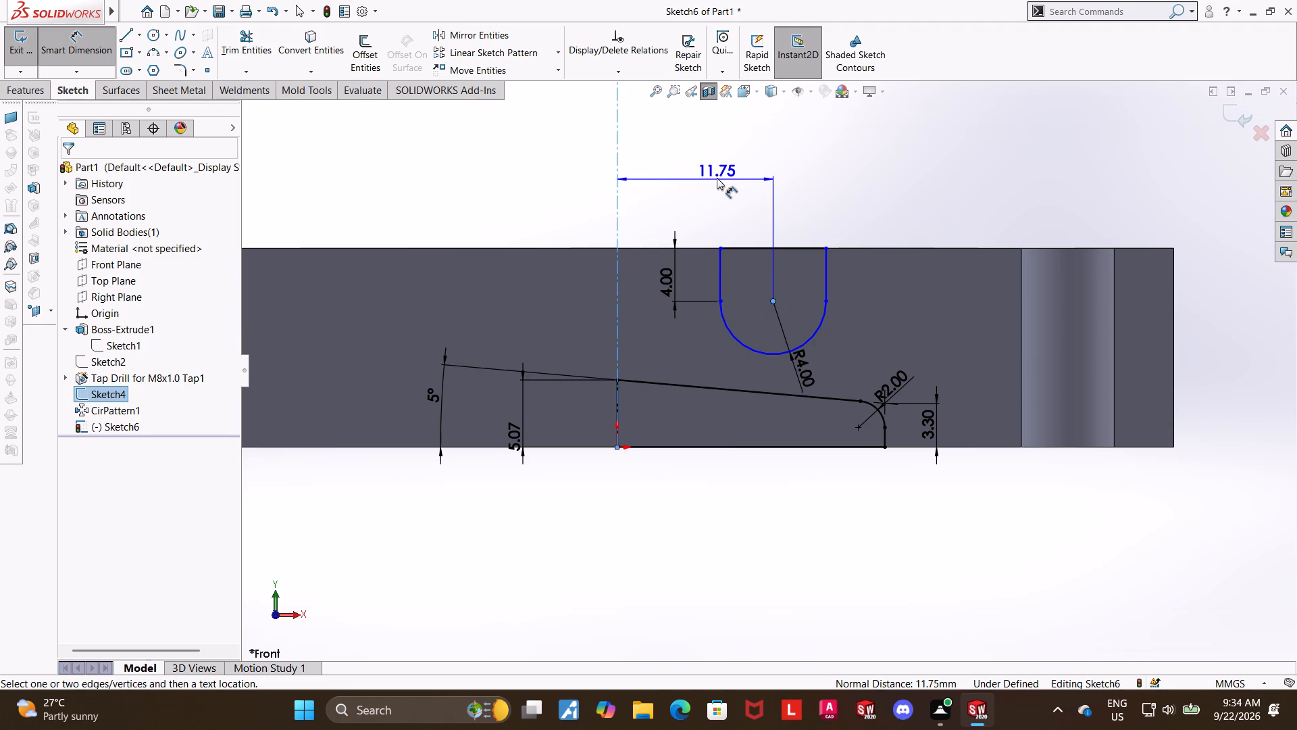
{"action": "left_click", "coordinate": [717, 178]}
{"action": "type", "text": "46/2"}
{"action": "key", "text": "Return"}
{"action": "key", "text": "Escape"}
{"action": "key", "text": "Escape"}
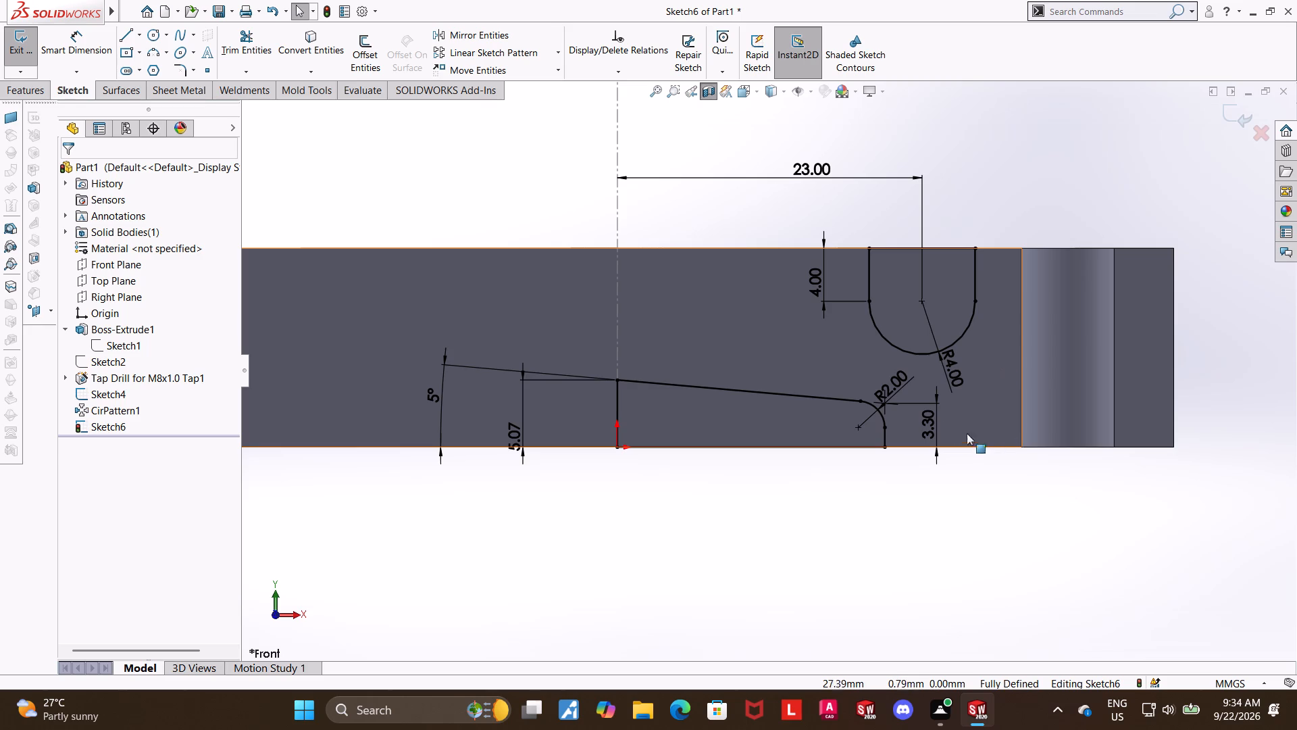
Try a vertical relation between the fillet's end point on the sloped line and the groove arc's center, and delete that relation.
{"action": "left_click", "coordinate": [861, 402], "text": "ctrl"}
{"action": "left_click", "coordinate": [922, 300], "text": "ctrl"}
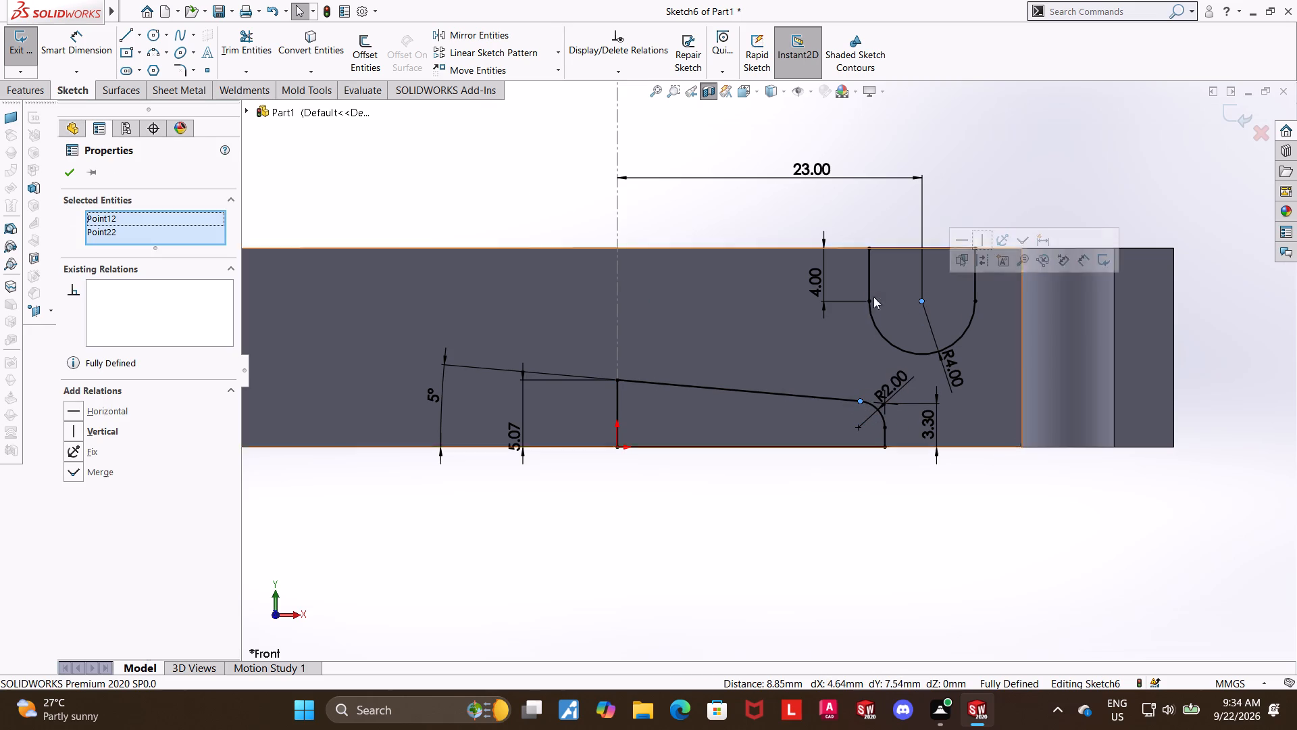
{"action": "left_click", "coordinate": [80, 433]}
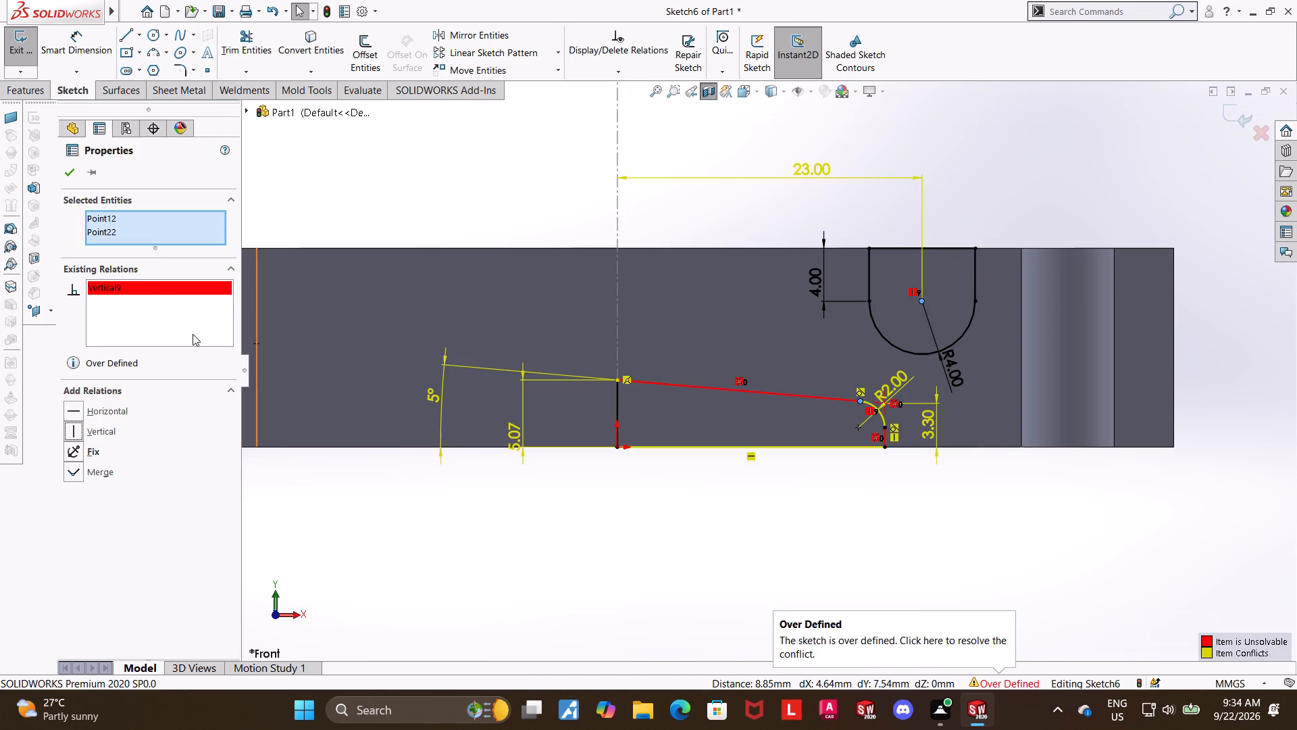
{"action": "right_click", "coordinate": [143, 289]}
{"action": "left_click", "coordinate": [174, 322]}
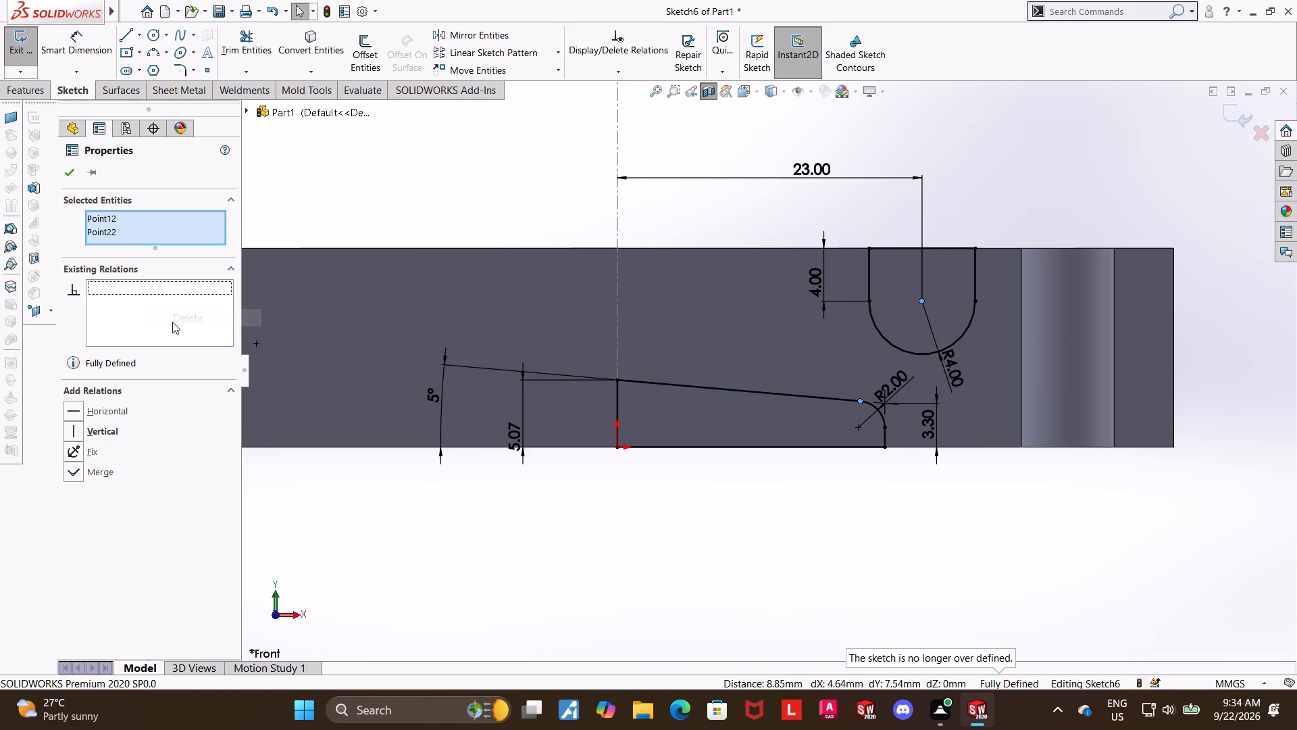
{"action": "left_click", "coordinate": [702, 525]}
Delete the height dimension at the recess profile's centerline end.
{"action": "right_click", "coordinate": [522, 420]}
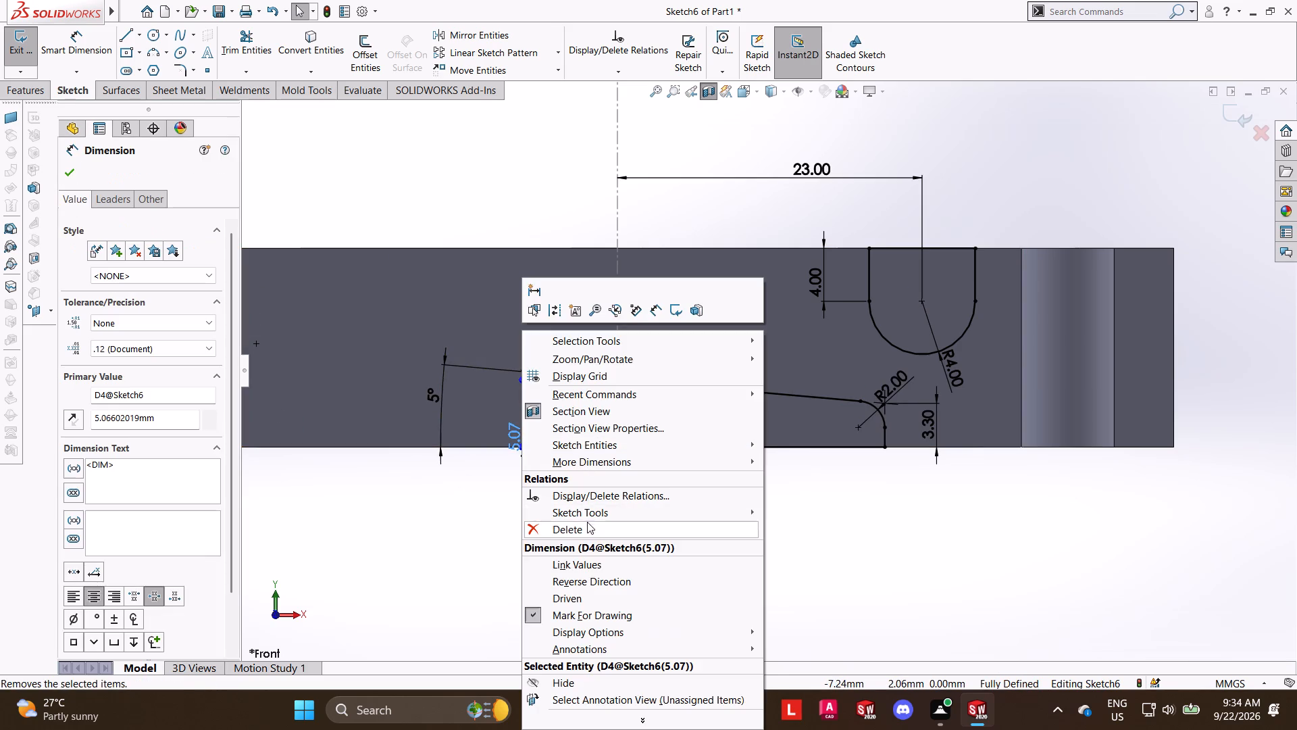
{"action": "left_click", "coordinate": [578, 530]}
Add a vertical relation between the fillet's end point on the sloped line and the groove arc's center.
{"action": "left_click", "coordinate": [862, 400]}
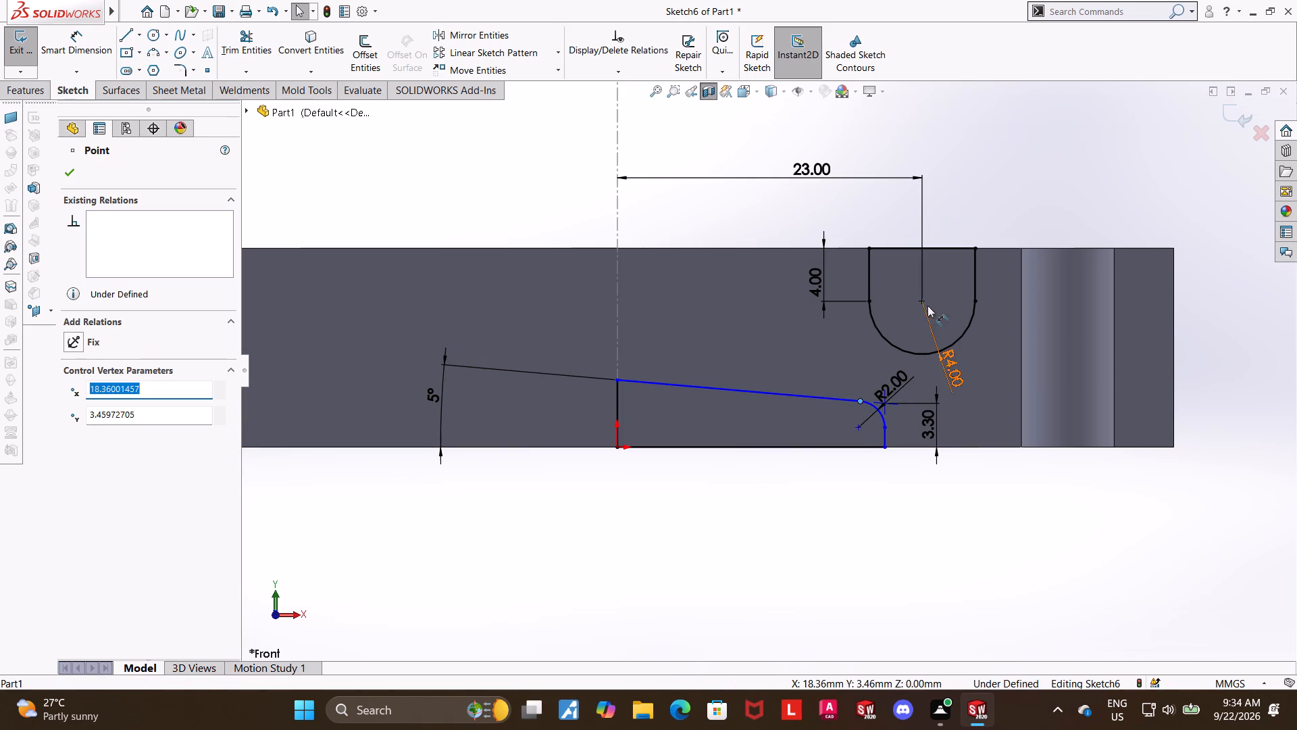
{"action": "left_click", "coordinate": [924, 299], "text": "ctrl"}
{"action": "left_click", "coordinate": [76, 429]}
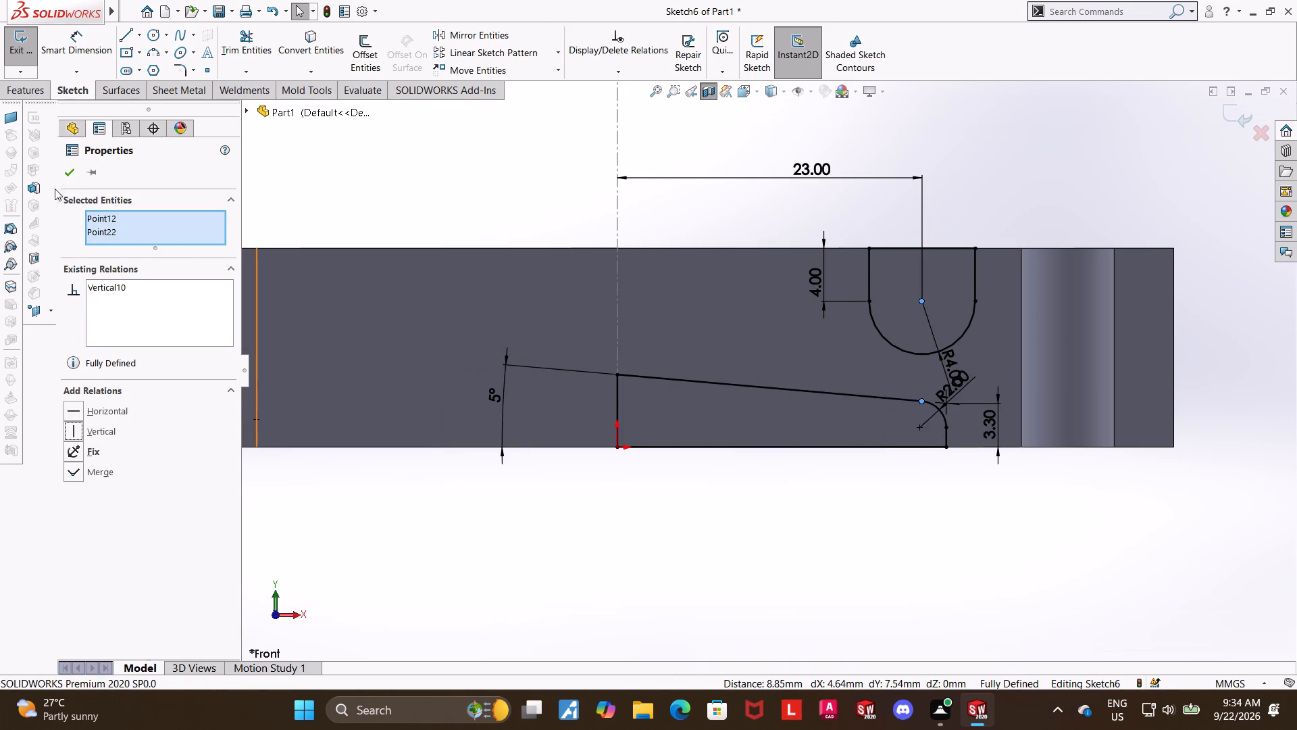
{"action": "left_click", "coordinate": [72, 166]}
{"action": "left_click", "coordinate": [689, 535]}
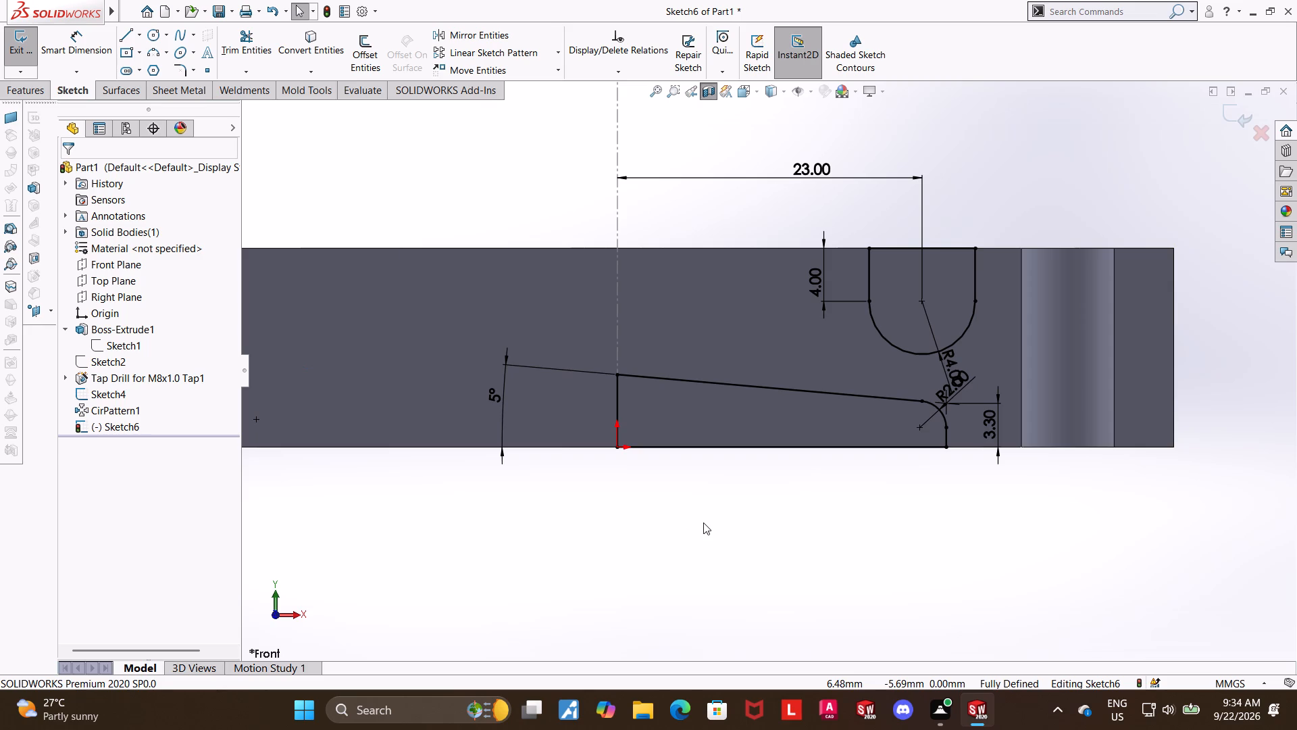
{"action": "left_click", "coordinate": [887, 566]}
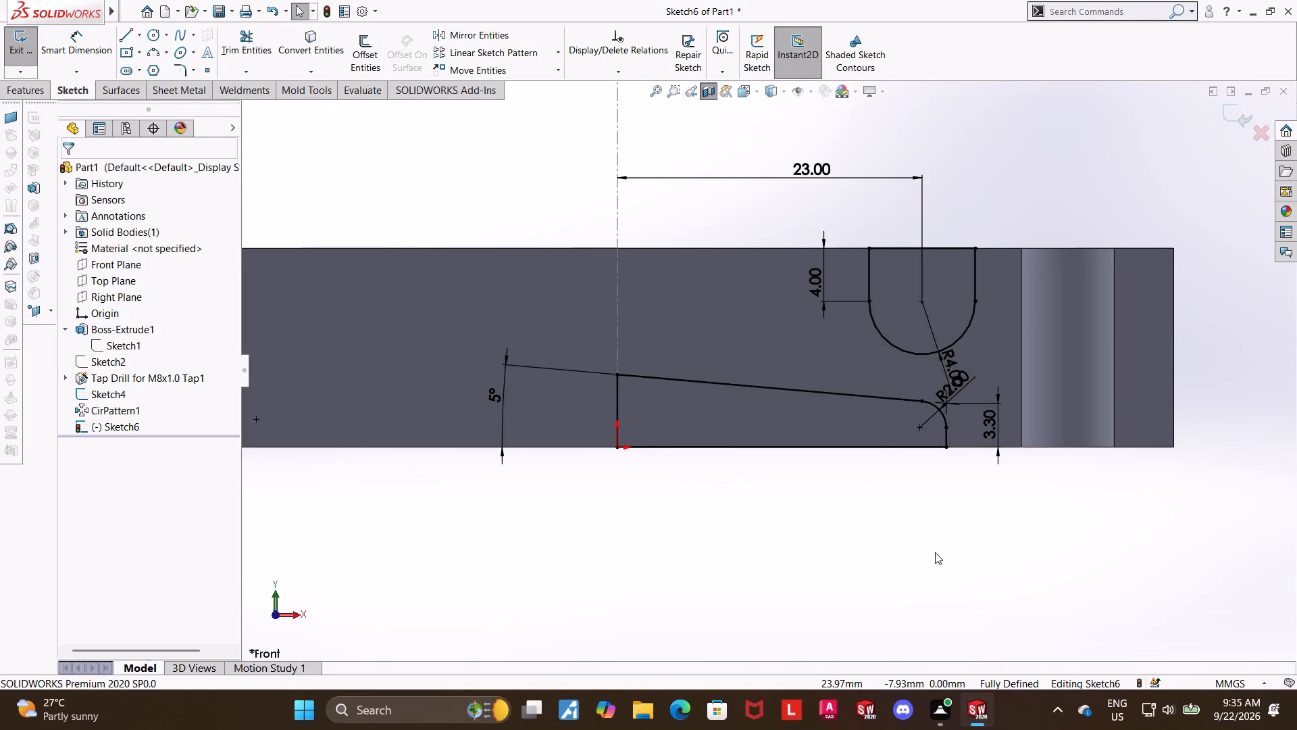
Undo the vertical relation between the fillet's end point and the groove arc's center.
{"action": "key", "text": "ctrl+z"}
Dimension the recess profile's horizontal width between its centerline edge and outer vertical edge as 25 mm.
{"action": "left_click", "coordinate": [60, 39]}
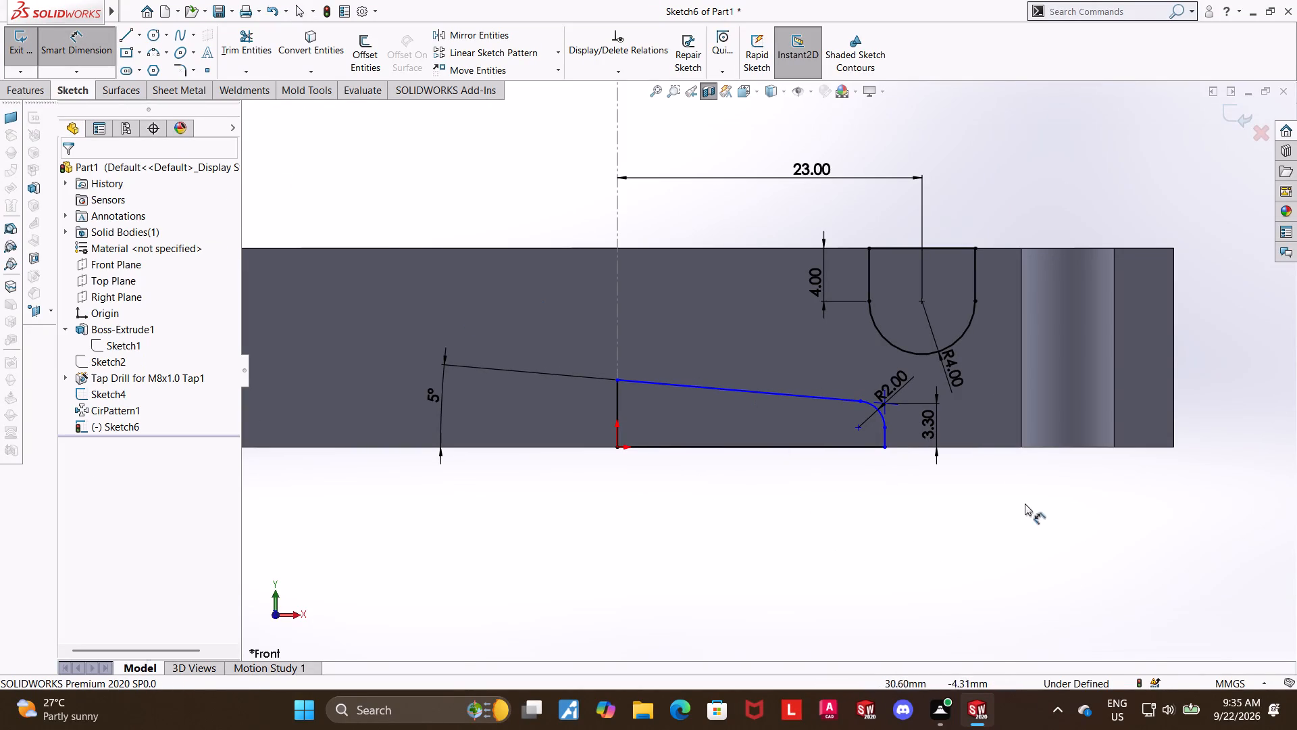
{"action": "left_click", "coordinate": [882, 439]}
{"action": "left_click", "coordinate": [617, 399]}
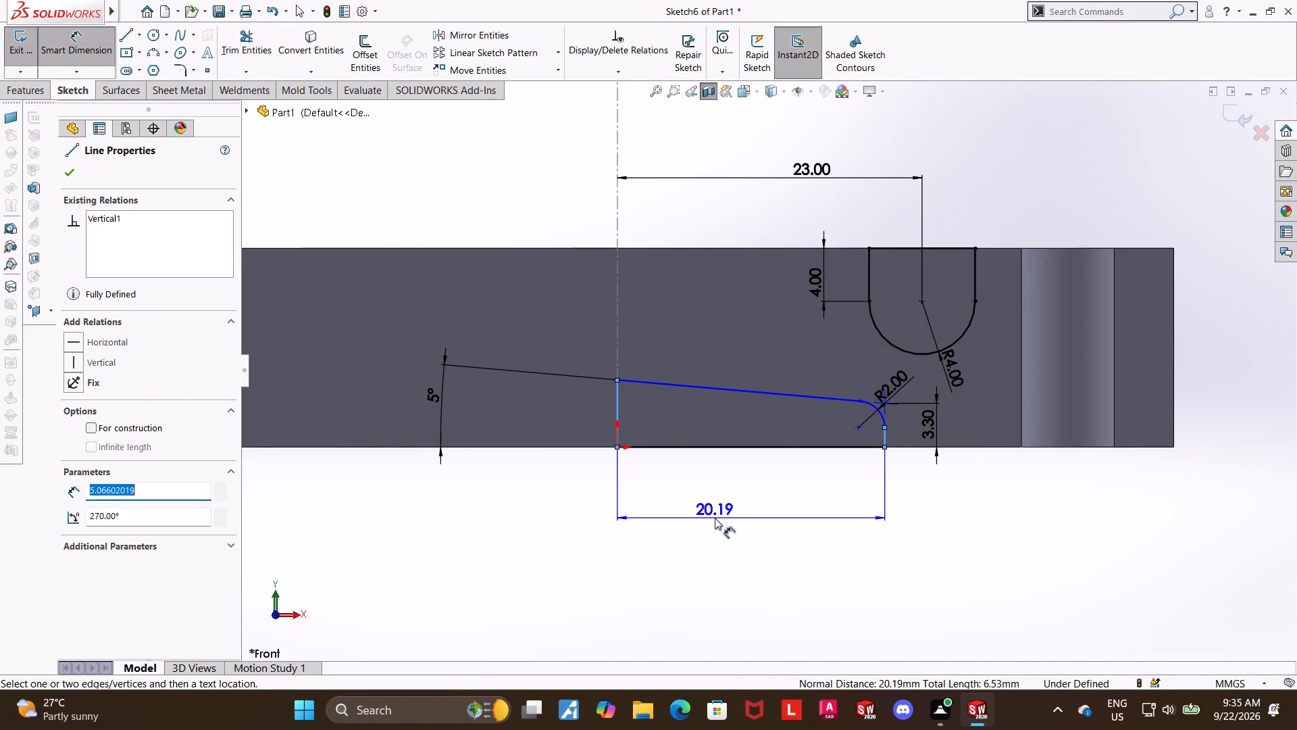
{"action": "left_click", "coordinate": [715, 518]}
{"action": "type", "text": "25"}
{"action": "key", "text": "Return"}
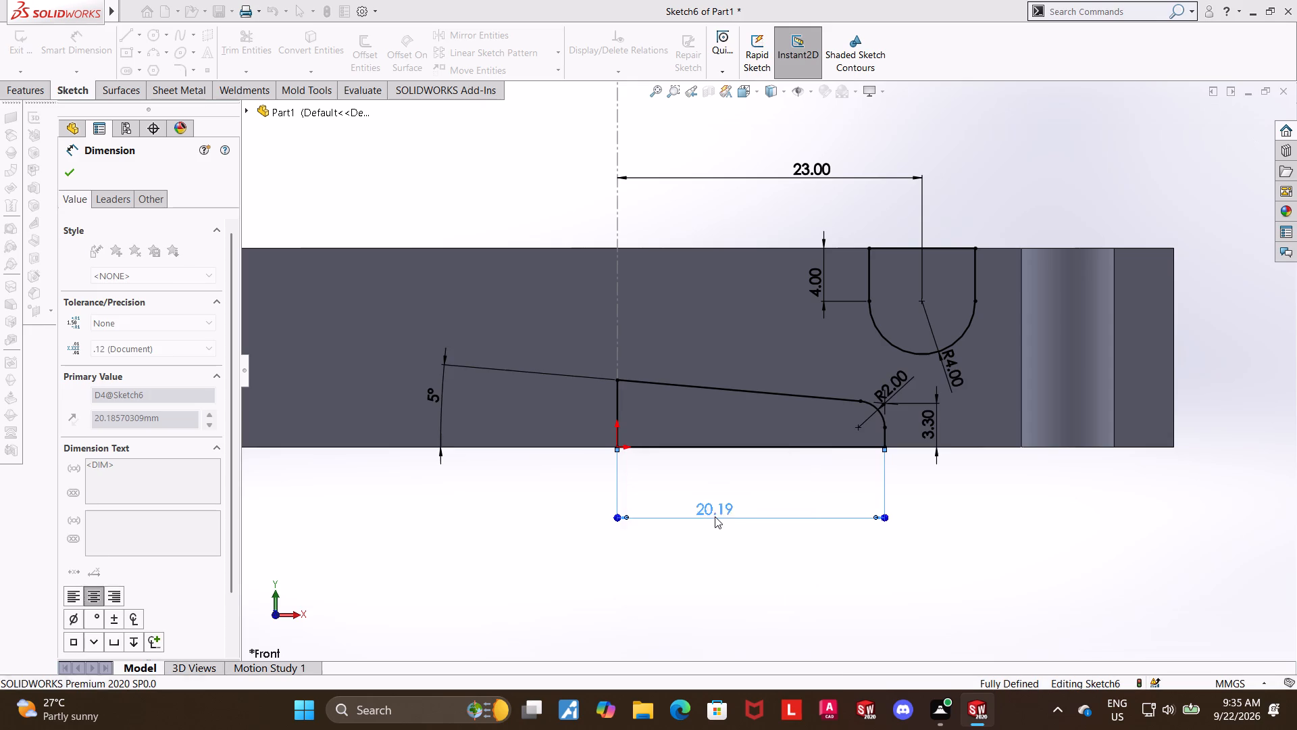
{"action": "left_click", "coordinate": [1094, 558]}
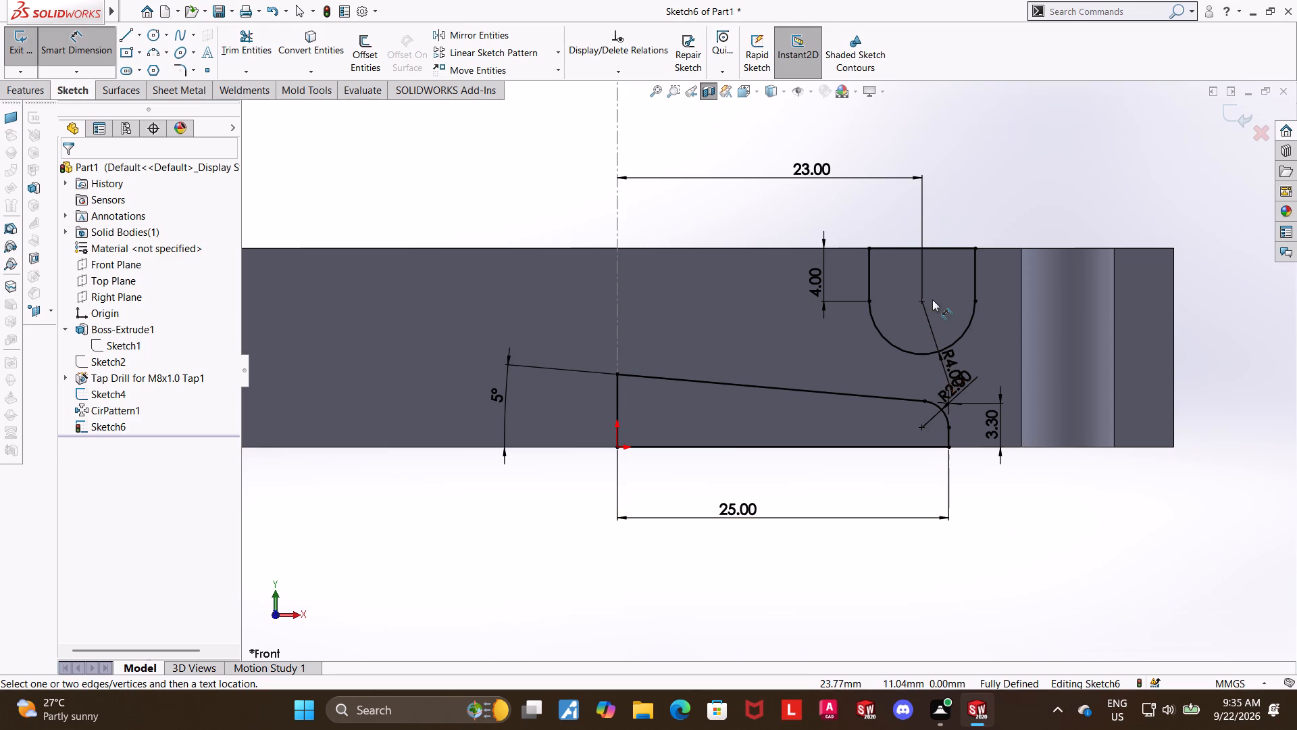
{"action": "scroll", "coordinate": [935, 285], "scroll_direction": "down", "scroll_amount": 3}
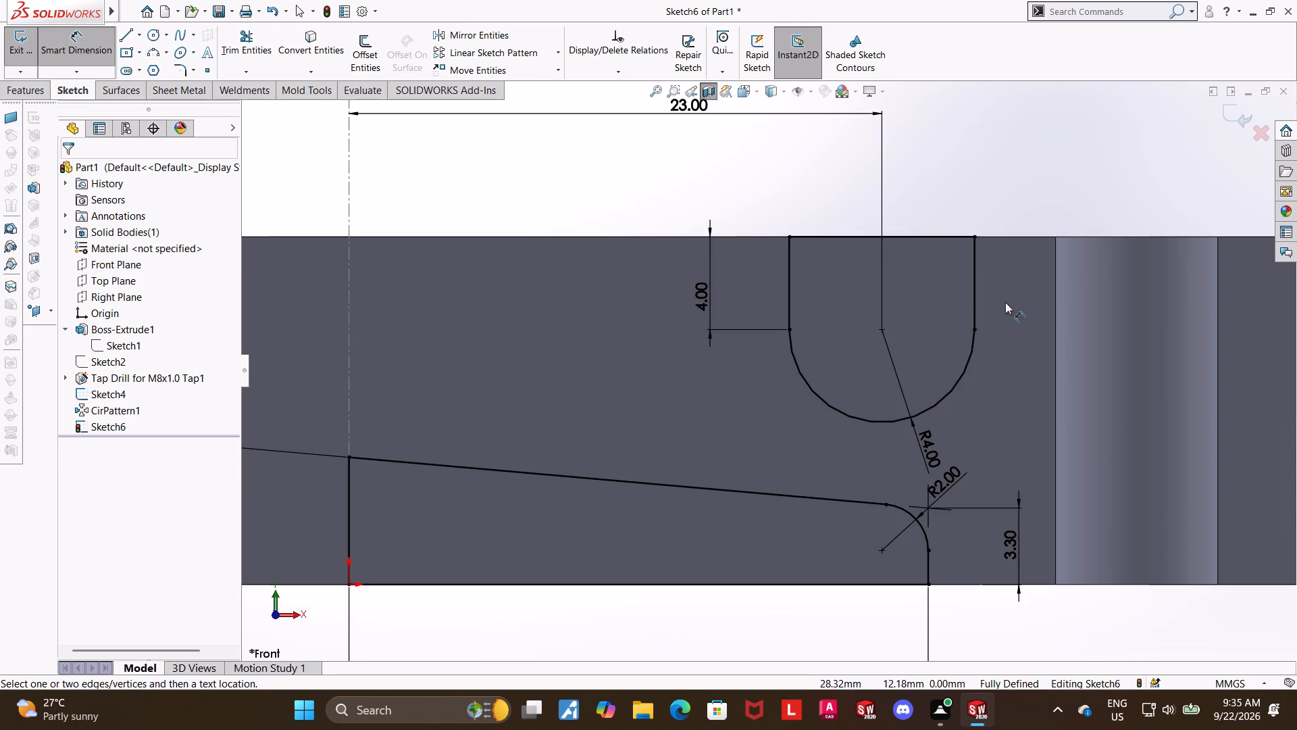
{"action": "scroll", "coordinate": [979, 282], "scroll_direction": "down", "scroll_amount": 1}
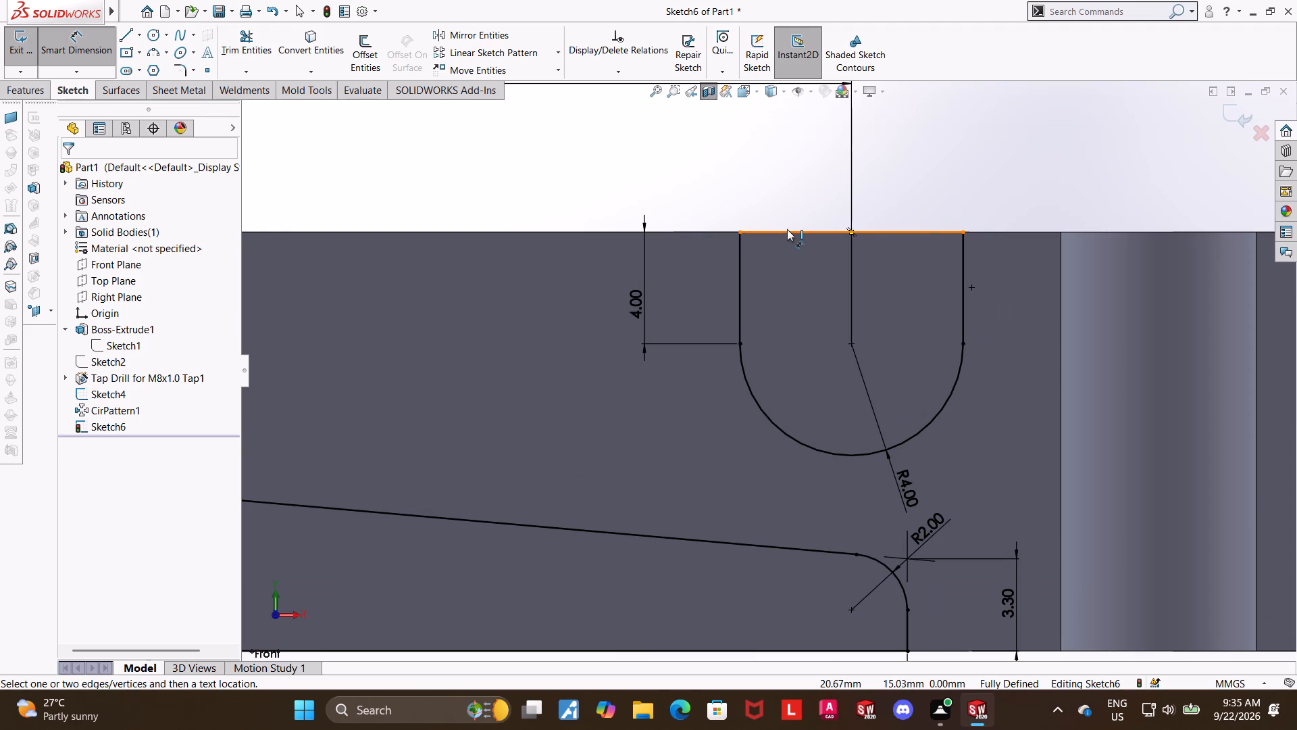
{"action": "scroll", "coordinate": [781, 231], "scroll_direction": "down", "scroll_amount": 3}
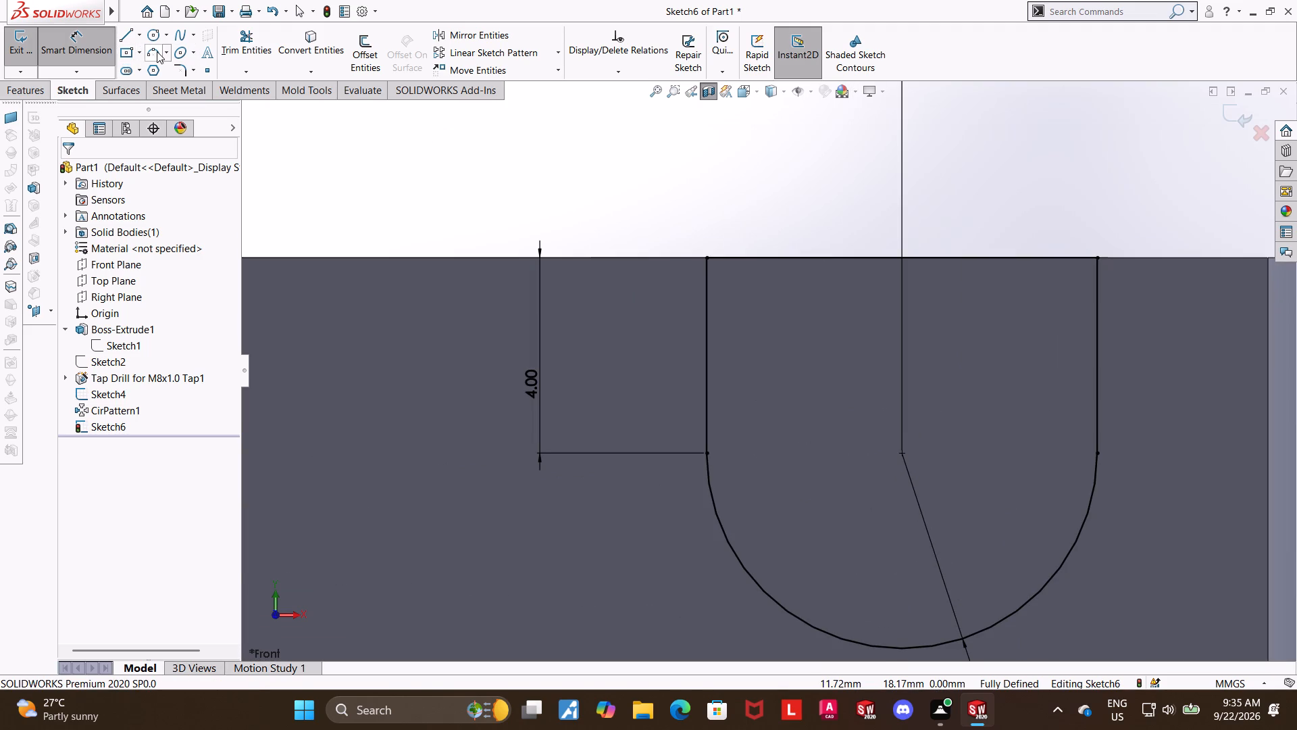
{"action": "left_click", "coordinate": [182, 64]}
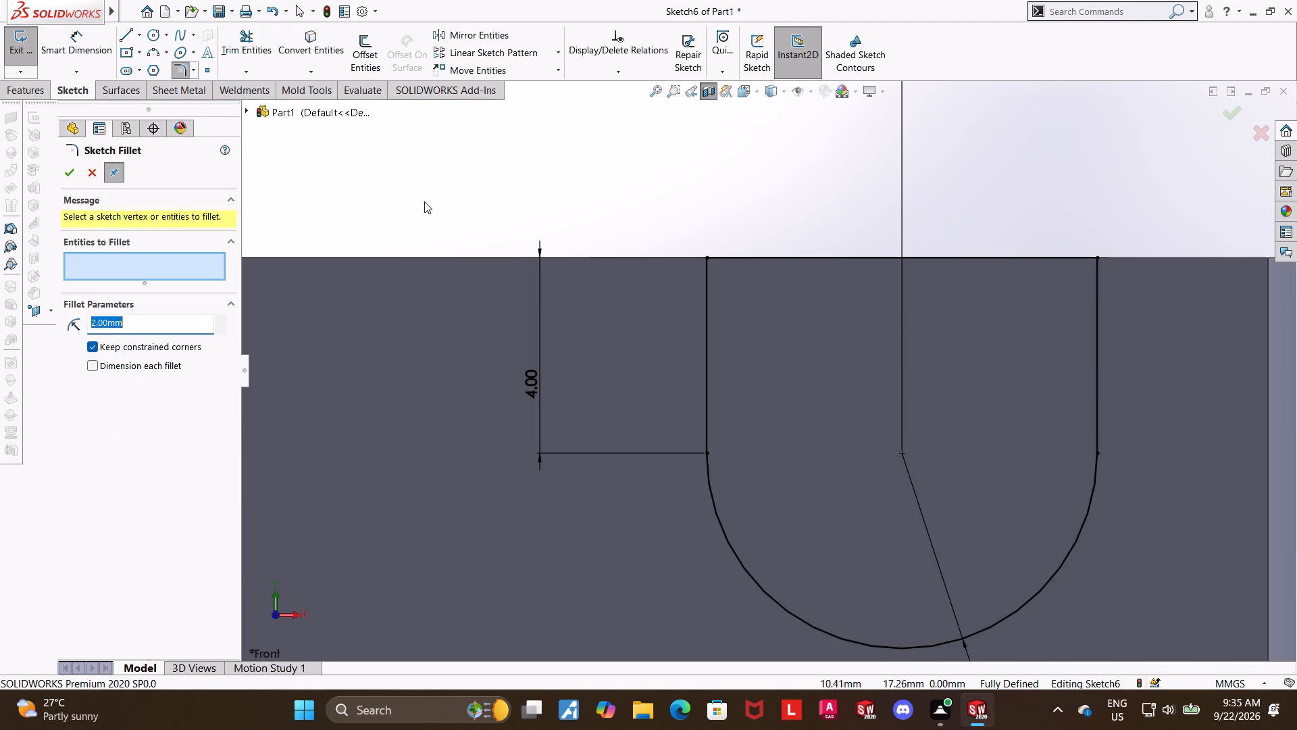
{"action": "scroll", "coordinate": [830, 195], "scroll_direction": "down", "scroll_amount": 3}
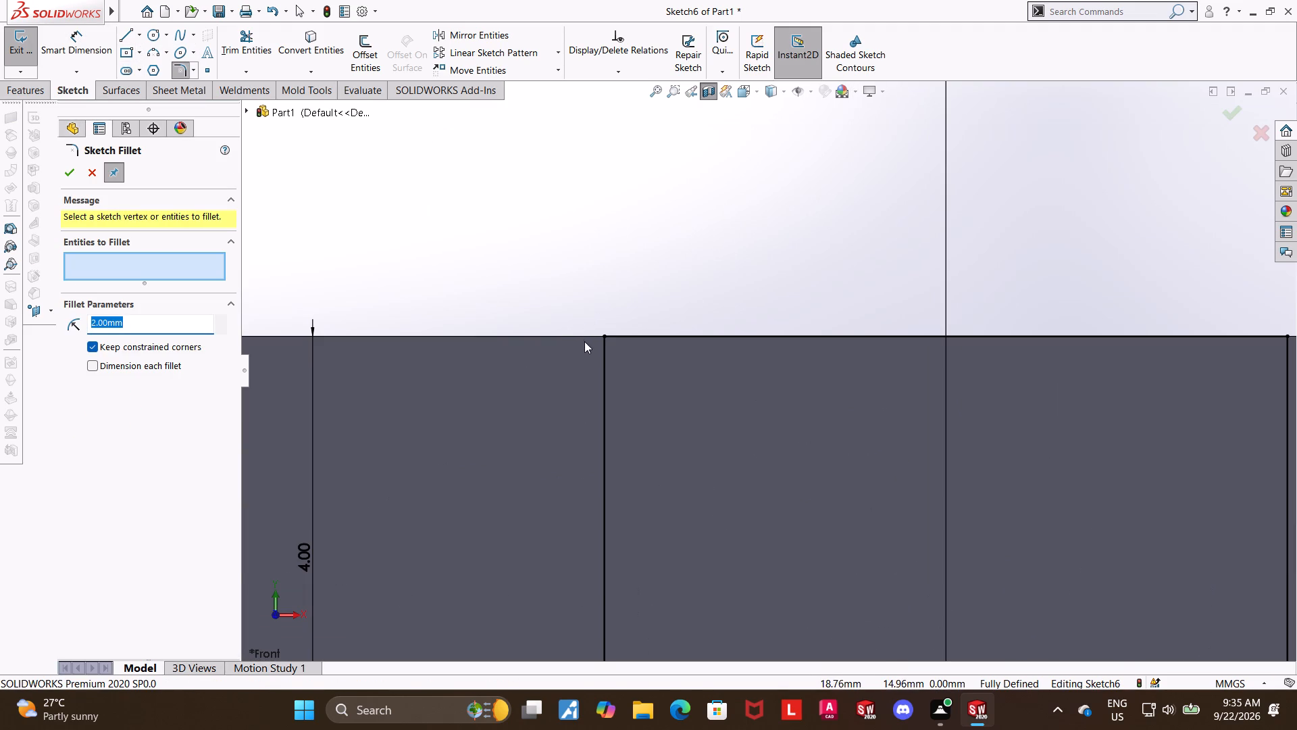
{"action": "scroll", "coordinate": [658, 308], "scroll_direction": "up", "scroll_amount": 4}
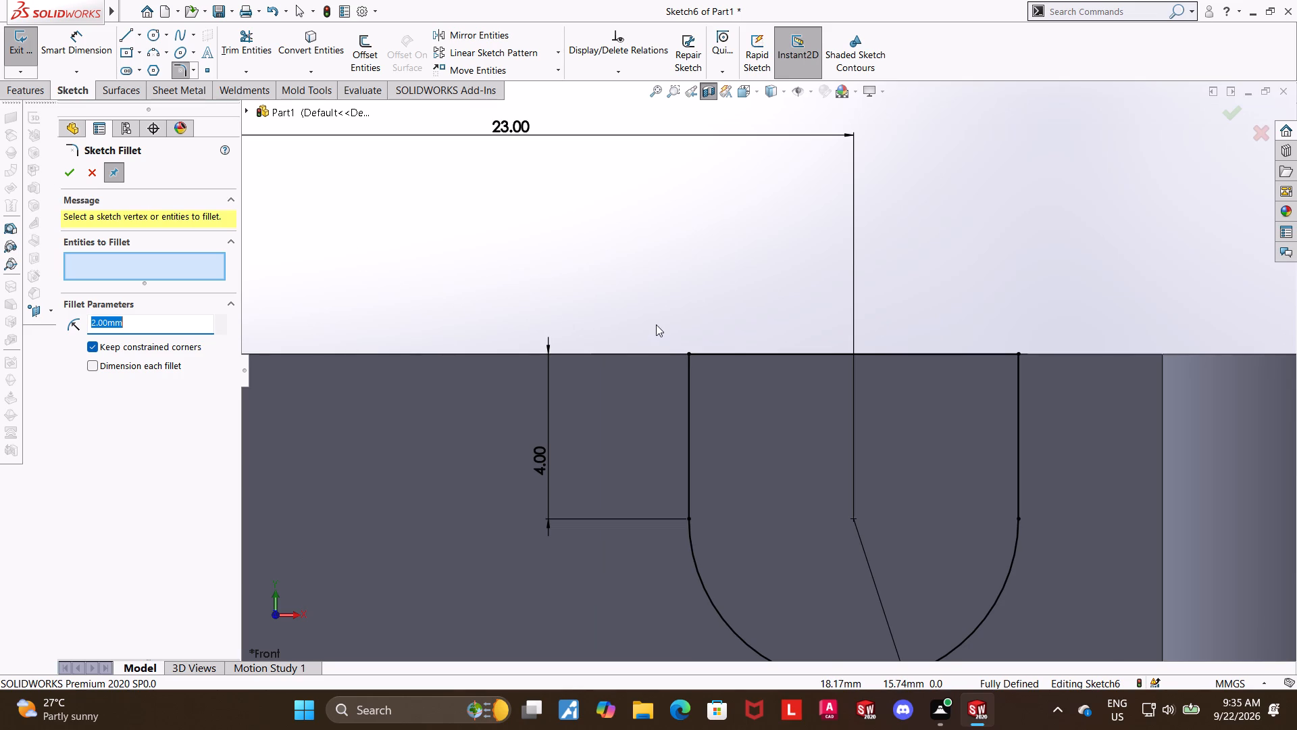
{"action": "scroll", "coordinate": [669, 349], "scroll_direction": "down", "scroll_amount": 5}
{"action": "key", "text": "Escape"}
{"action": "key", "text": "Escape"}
Delete the horizontal line closing the top of the U-shaped groove profile.
{"action": "scroll", "coordinate": [829, 379], "scroll_direction": "up", "scroll_amount": 4}
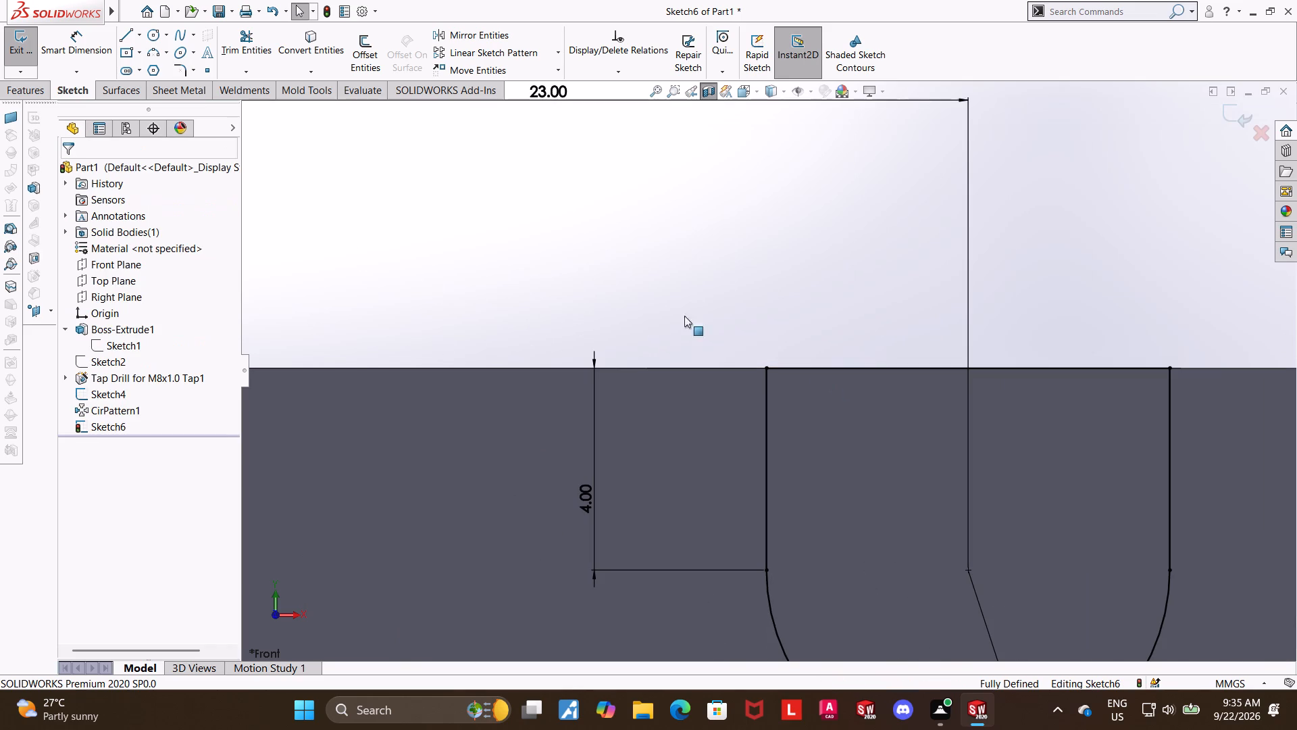
{"action": "right_click", "coordinate": [784, 366]}
{"action": "left_click", "coordinate": [817, 592]}
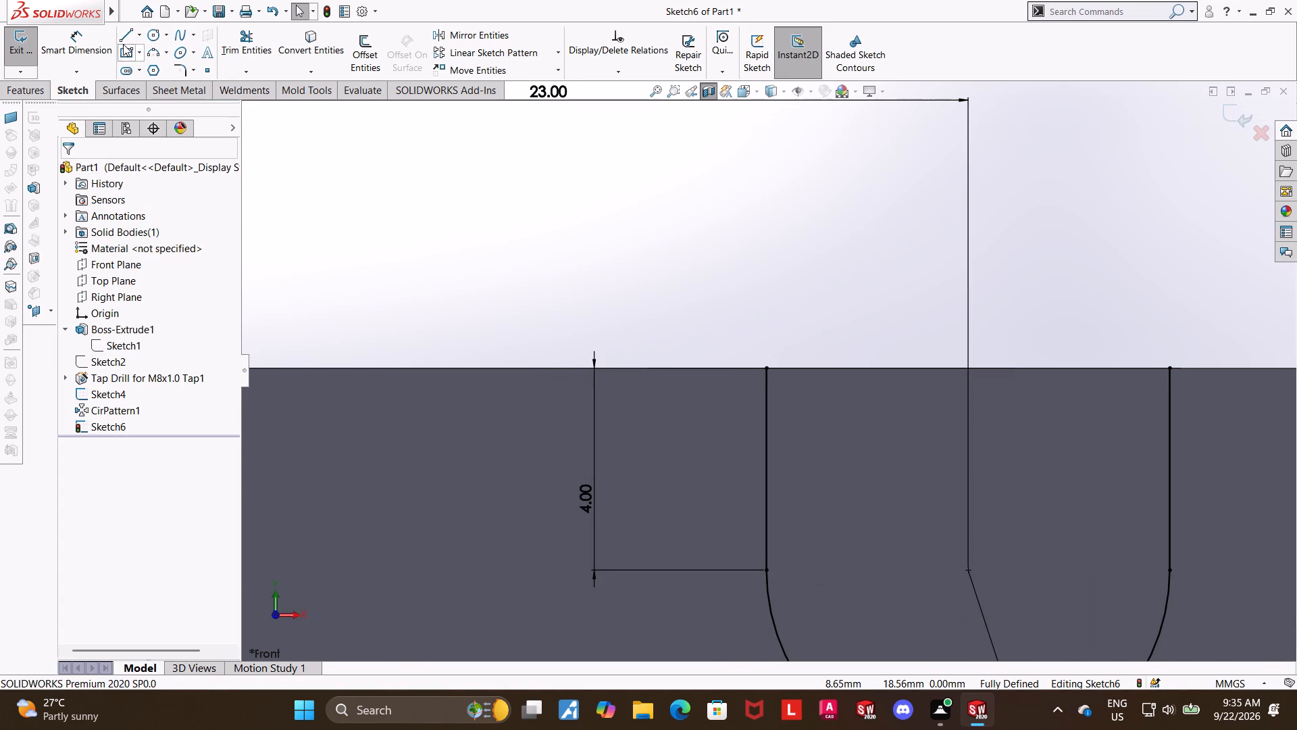
Sketch a horizontal line about 12.2 mm long on the disc's top edge, extending past both walls of the groove.
{"action": "left_click", "coordinate": [120, 35]}
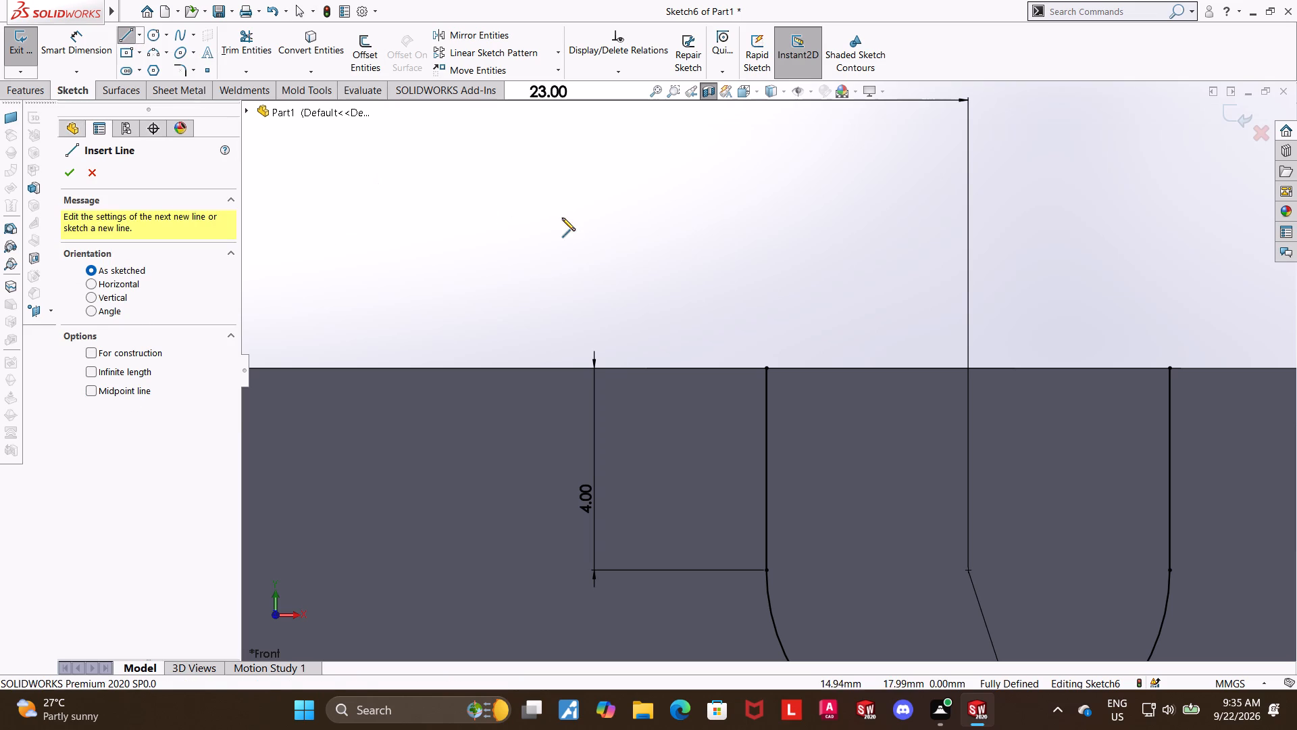
{"action": "scroll", "coordinate": [665, 369], "scroll_direction": "up", "scroll_amount": 3}
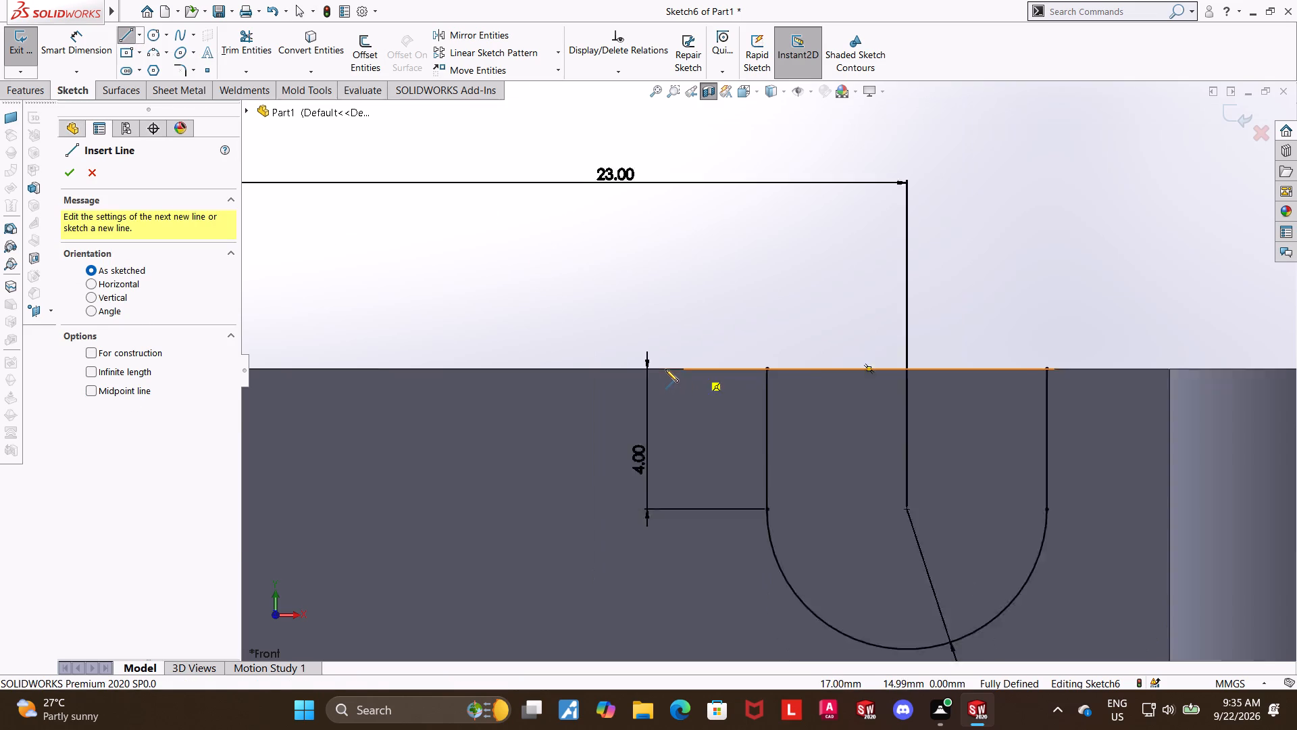
{"action": "scroll", "coordinate": [665, 369], "scroll_direction": "up", "scroll_amount": 2}
{"action": "scroll", "coordinate": [927, 345], "scroll_direction": "down", "scroll_amount": 4}
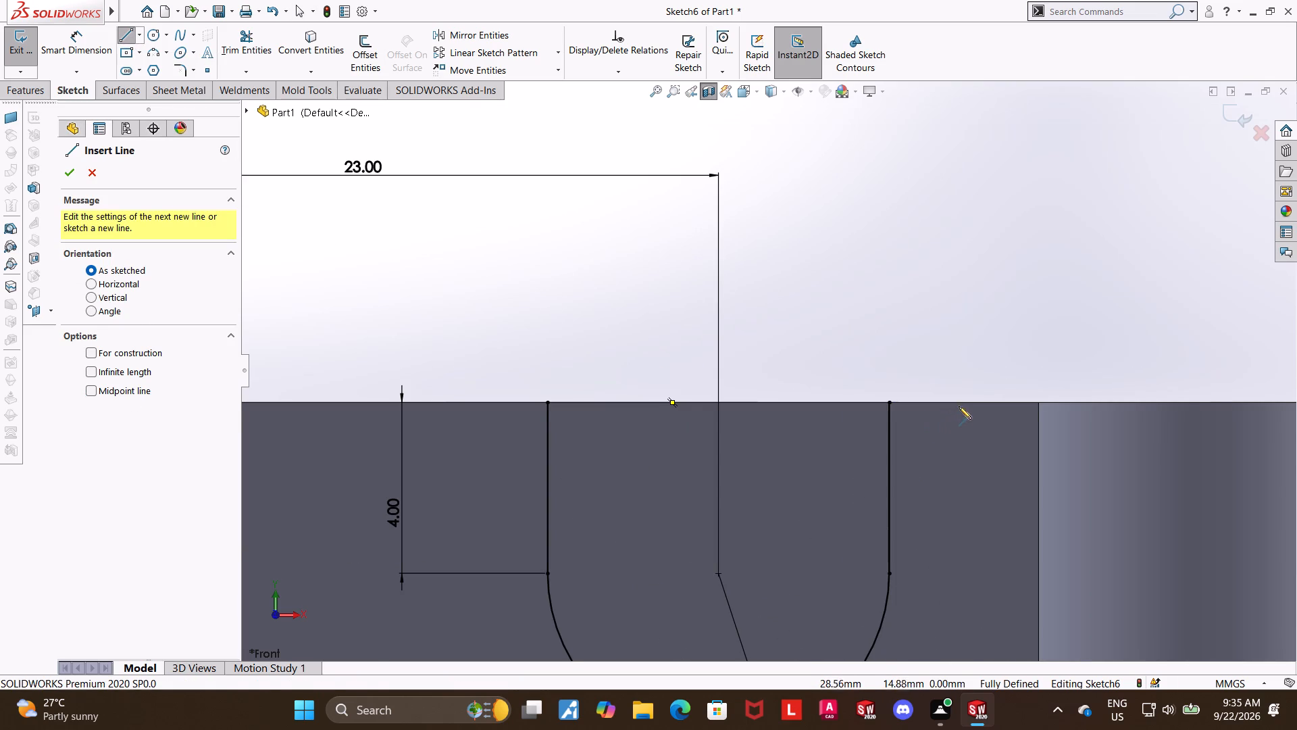
{"action": "left_click", "coordinate": [981, 400]}
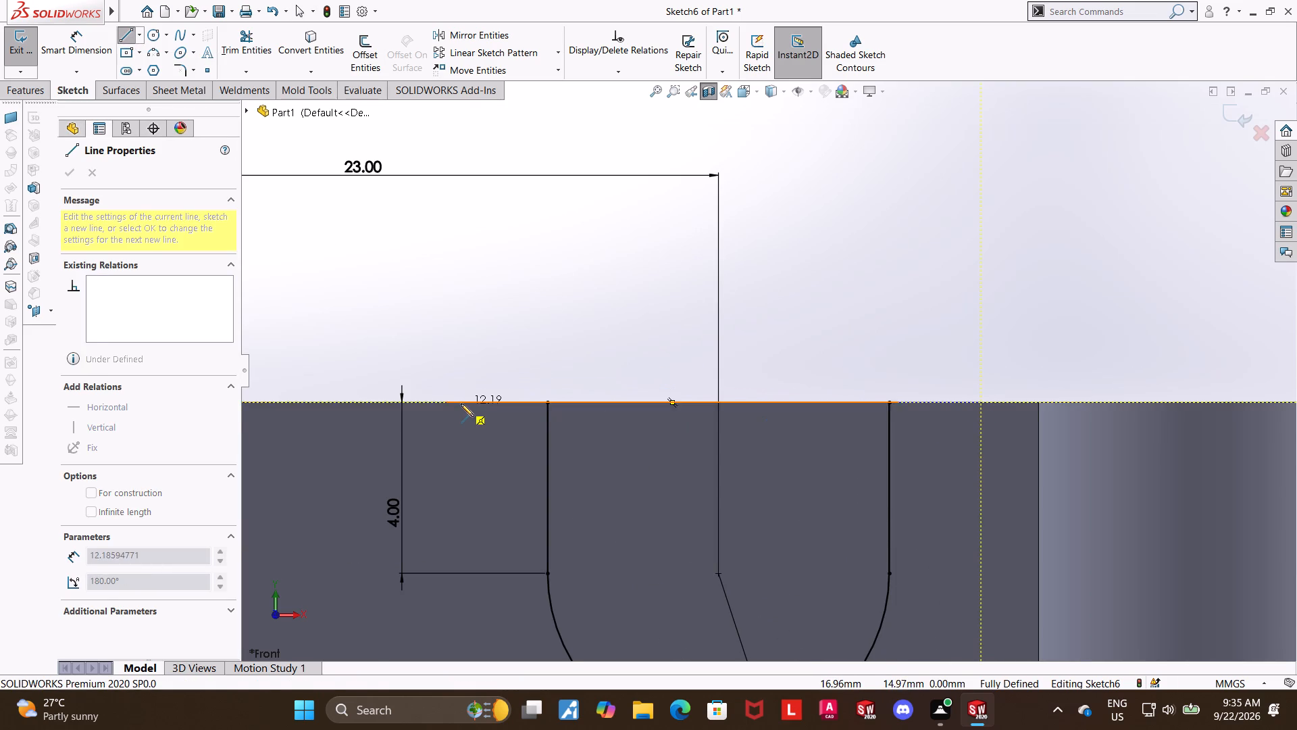
{"action": "left_click", "coordinate": [461, 404]}
{"action": "key", "text": "Escape"}
{"action": "key", "text": "Escape"}
{"action": "key", "text": "Escape"}
Fillet the corner between the top line's inner portion and the groove's inner wall with a 1 mm radius, flaring outward.
{"action": "scroll", "coordinate": [692, 423], "scroll_direction": "down", "scroll_amount": 2}
{"action": "left_click", "coordinate": [182, 66]}
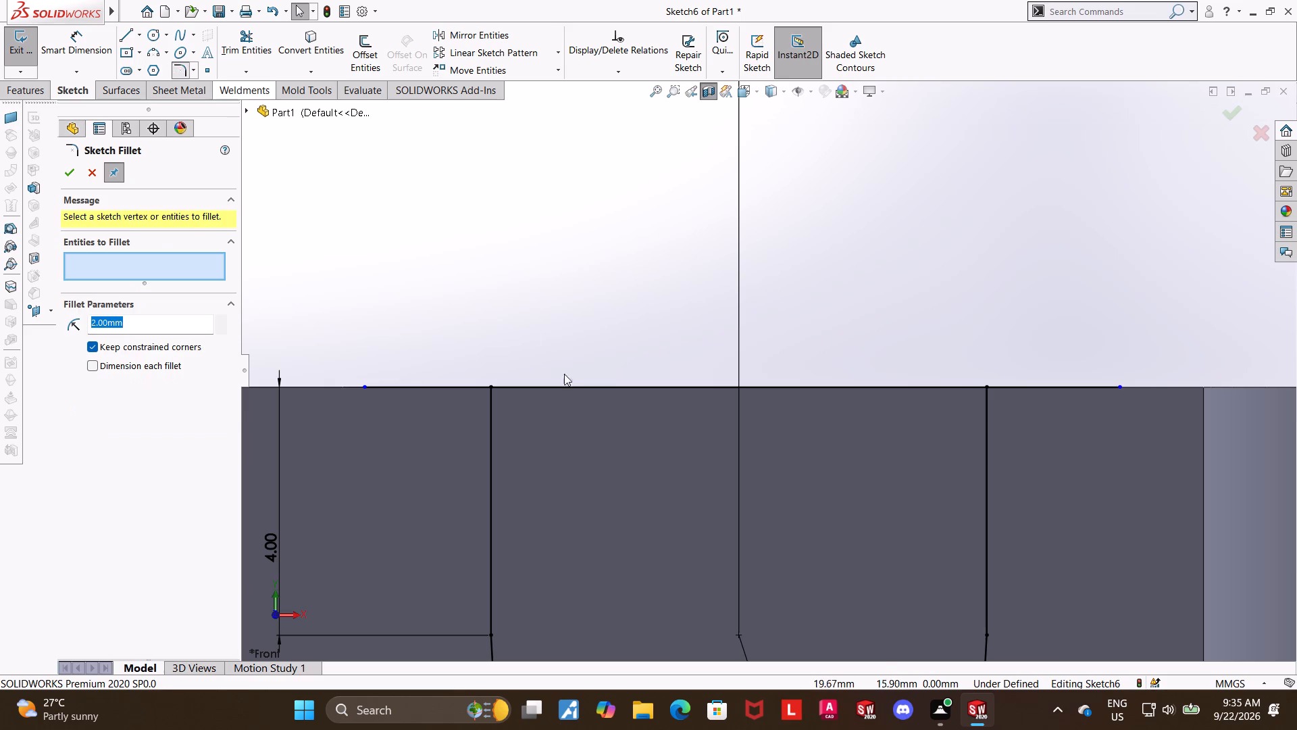
{"action": "left_click", "coordinate": [443, 387]}
{"action": "left_click", "coordinate": [490, 418]}
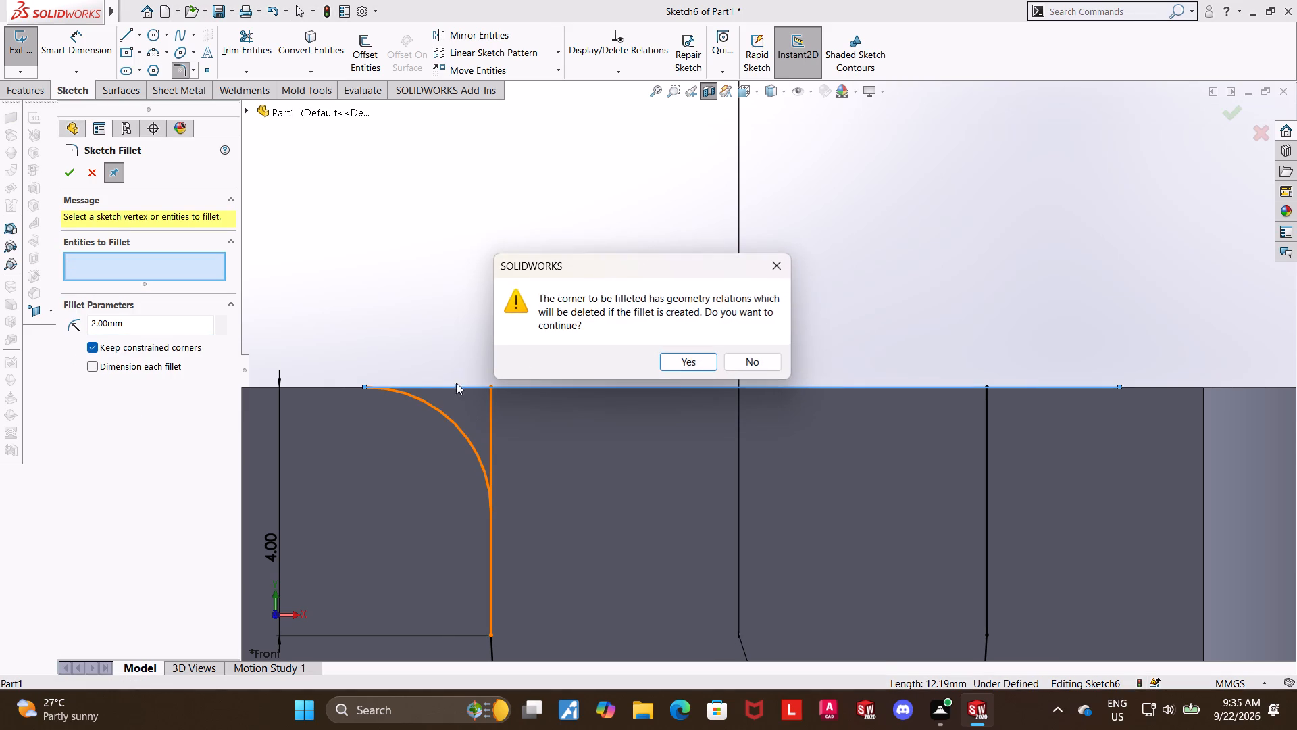
{"action": "left_click", "coordinate": [767, 274]}
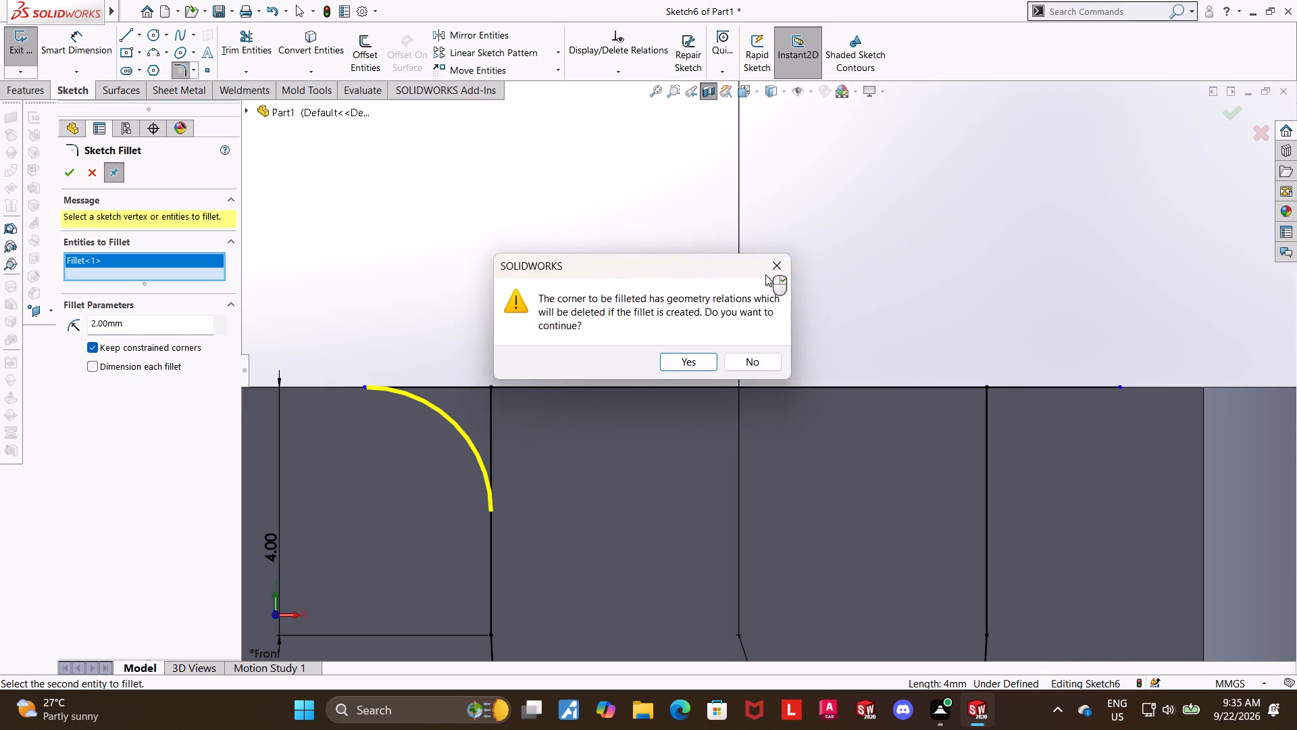
{"action": "left_click_drag", "start_coordinate": [154, 331], "coordinate": [61, 322]}
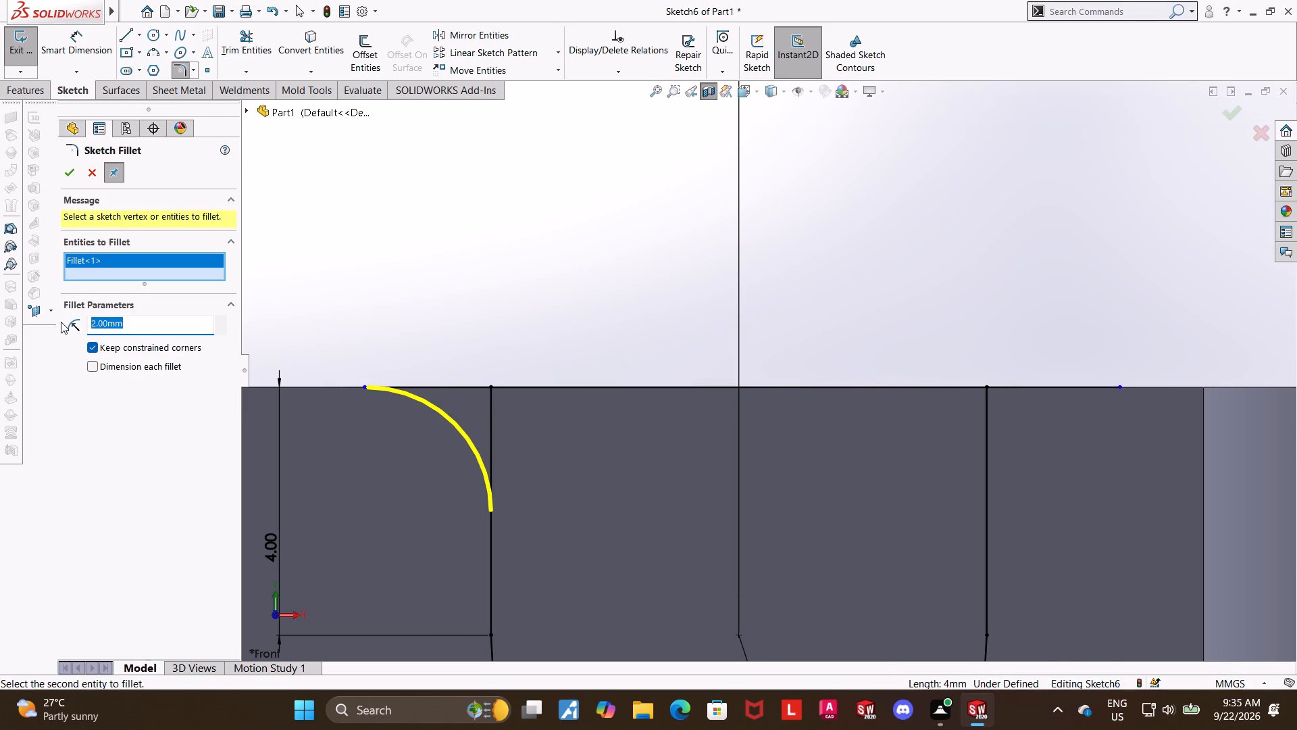
{"action": "key", "text": "1"}
{"action": "key", "text": "Return"}
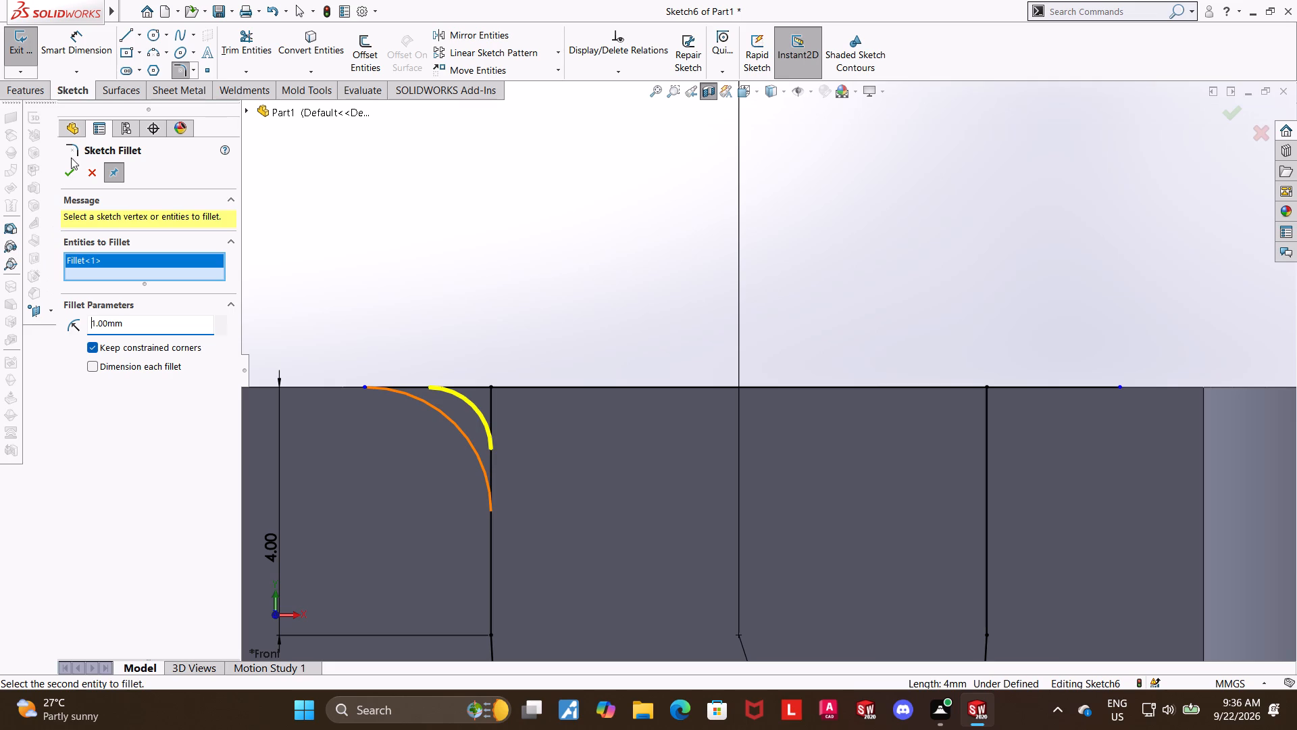
{"action": "left_click", "coordinate": [72, 172]}
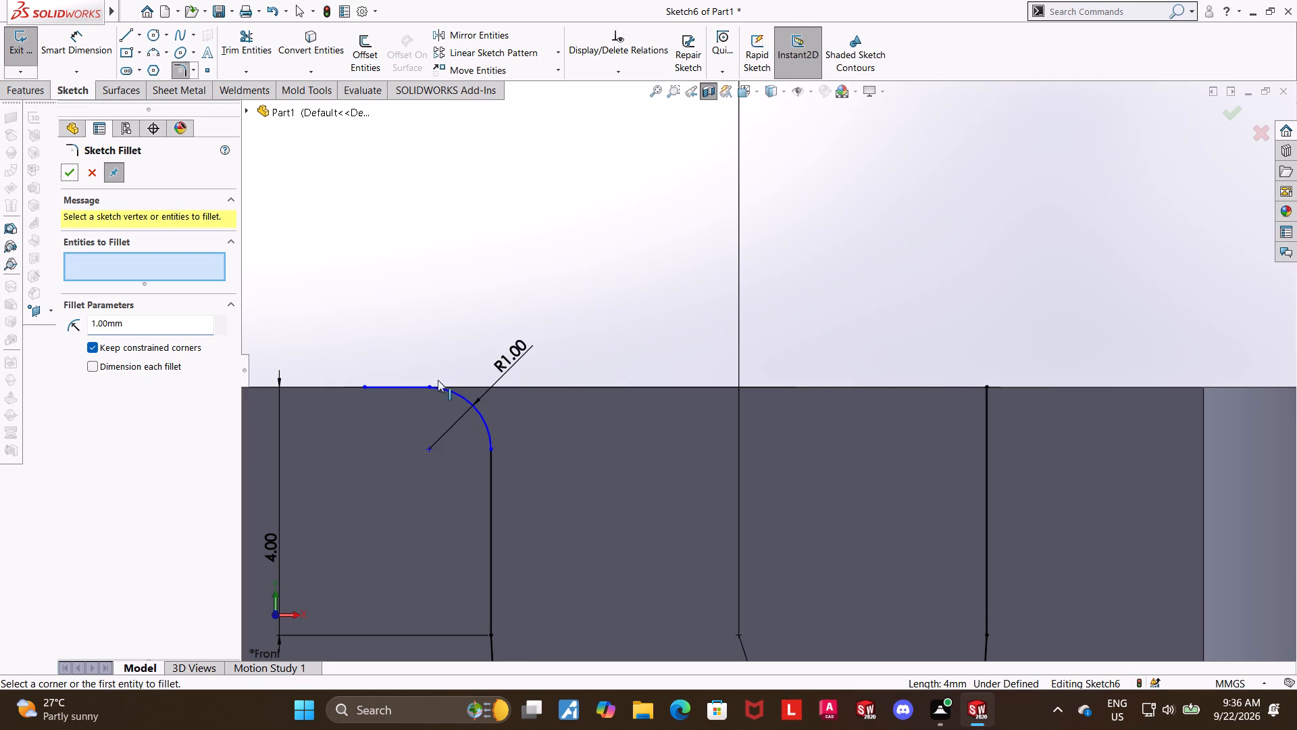
Trim away the leftover top line segment beyond the groove's 1 mm fillet.
{"action": "left_click", "coordinate": [240, 52]}
{"action": "left_click_drag", "start_coordinate": [387, 328], "coordinate": [379, 414]}
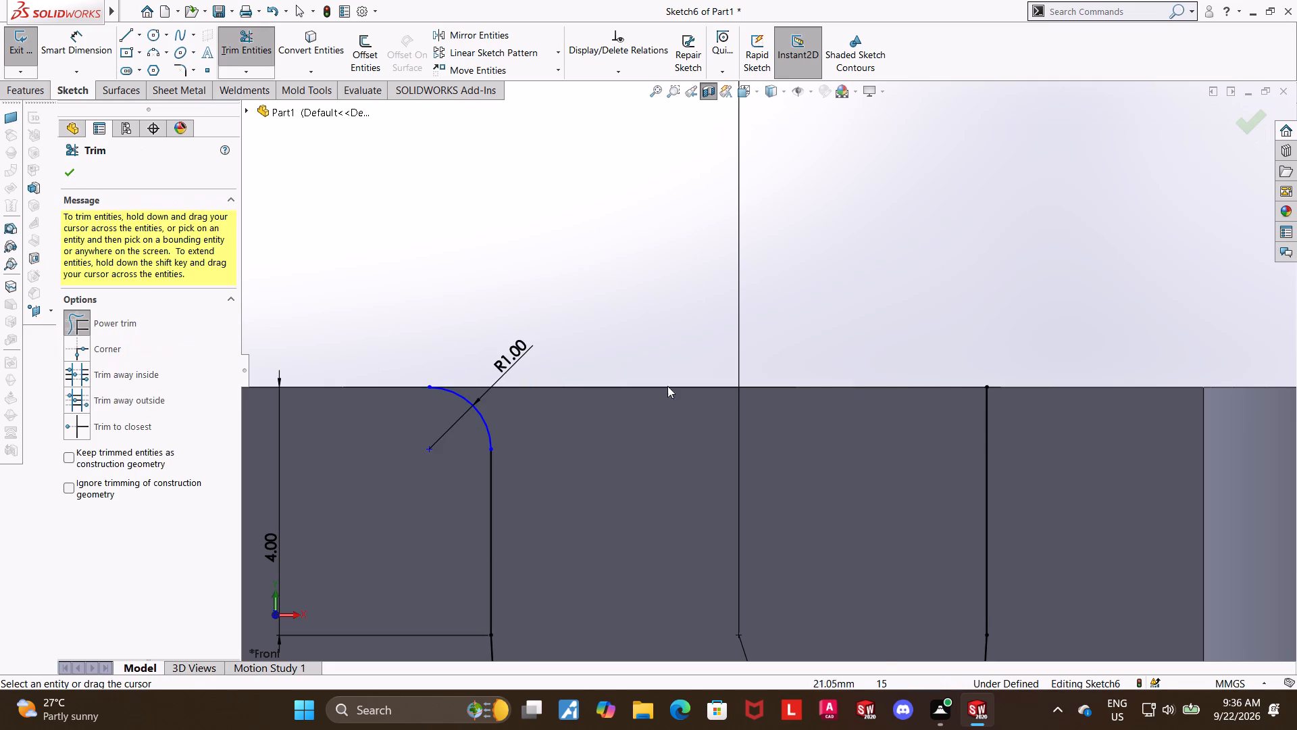
{"action": "key", "text": "Escape"}
{"action": "key", "text": "Escape"}
Sketch a vertical centerline about 7.6 mm long upward from the groove arc's center.
{"action": "scroll", "coordinate": [736, 448], "scroll_direction": "up", "scroll_amount": 3}
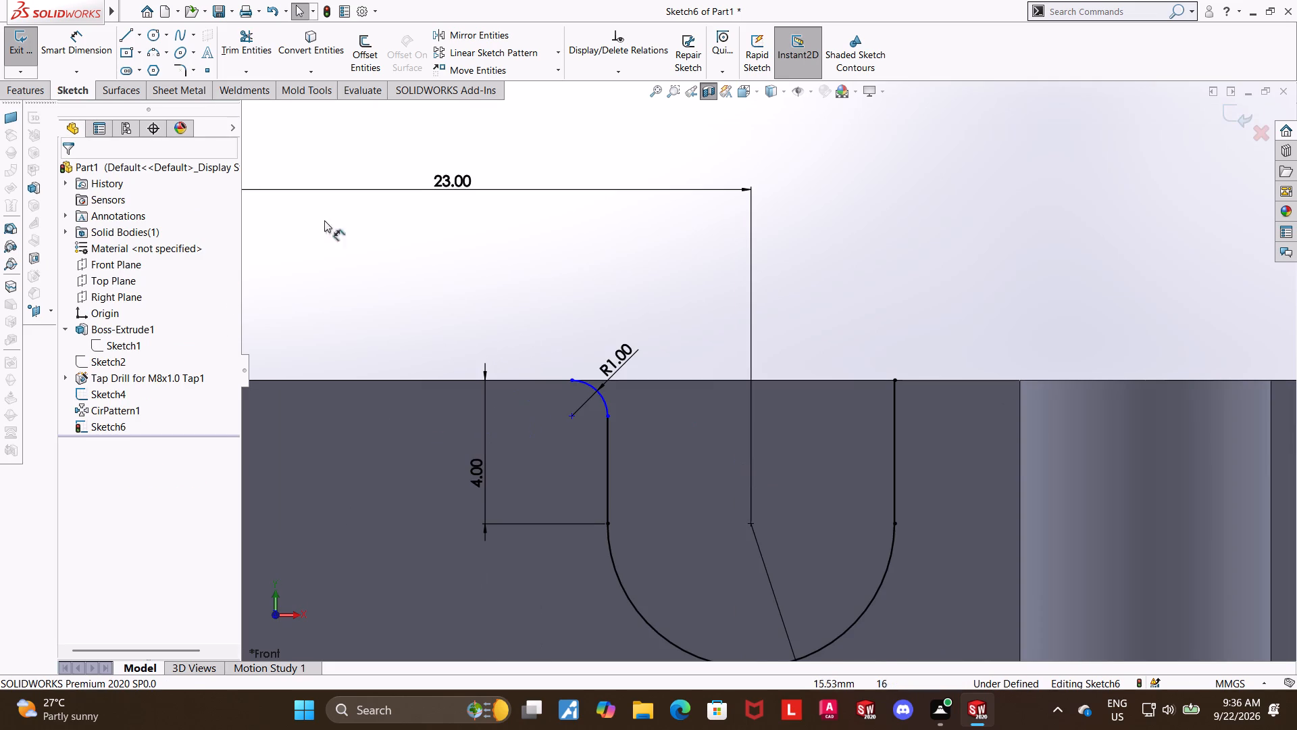
{"action": "left_click", "coordinate": [143, 36]}
{"action": "left_click", "coordinate": [147, 72]}
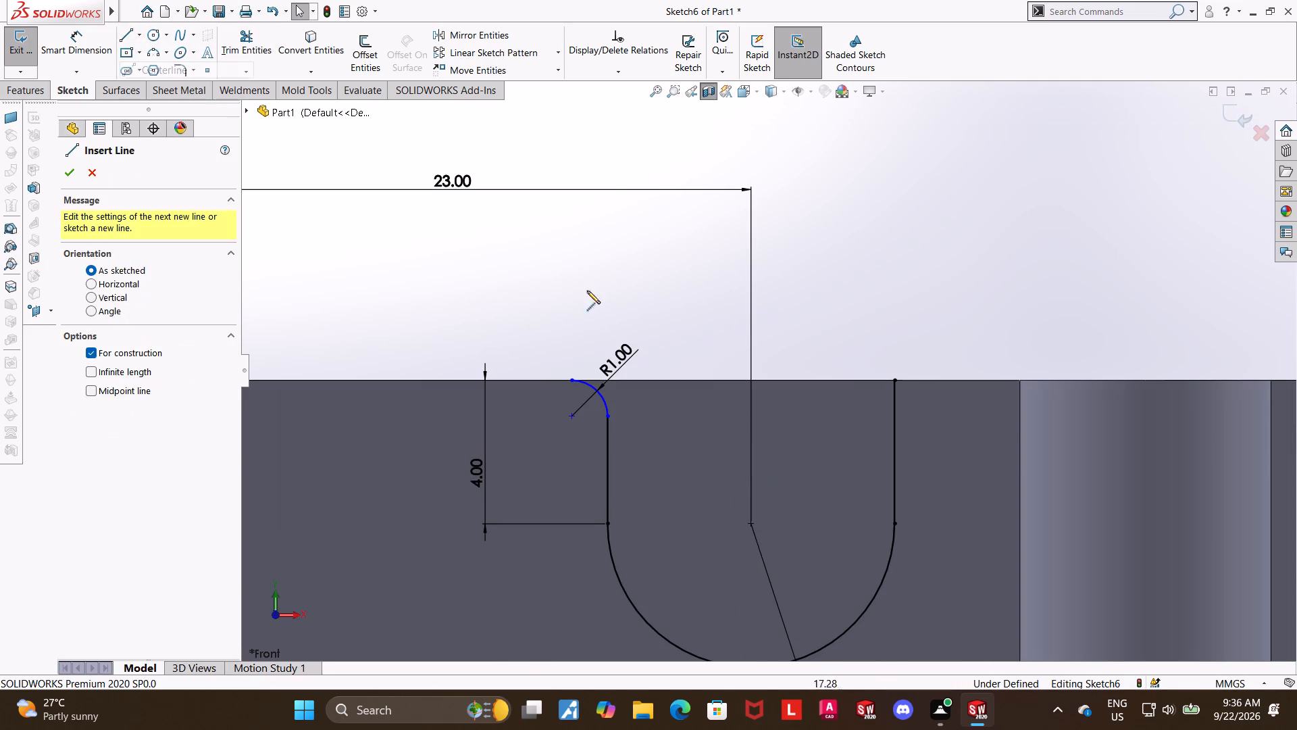
{"action": "left_click", "coordinate": [749, 525]}
{"action": "left_click", "coordinate": [752, 252]}
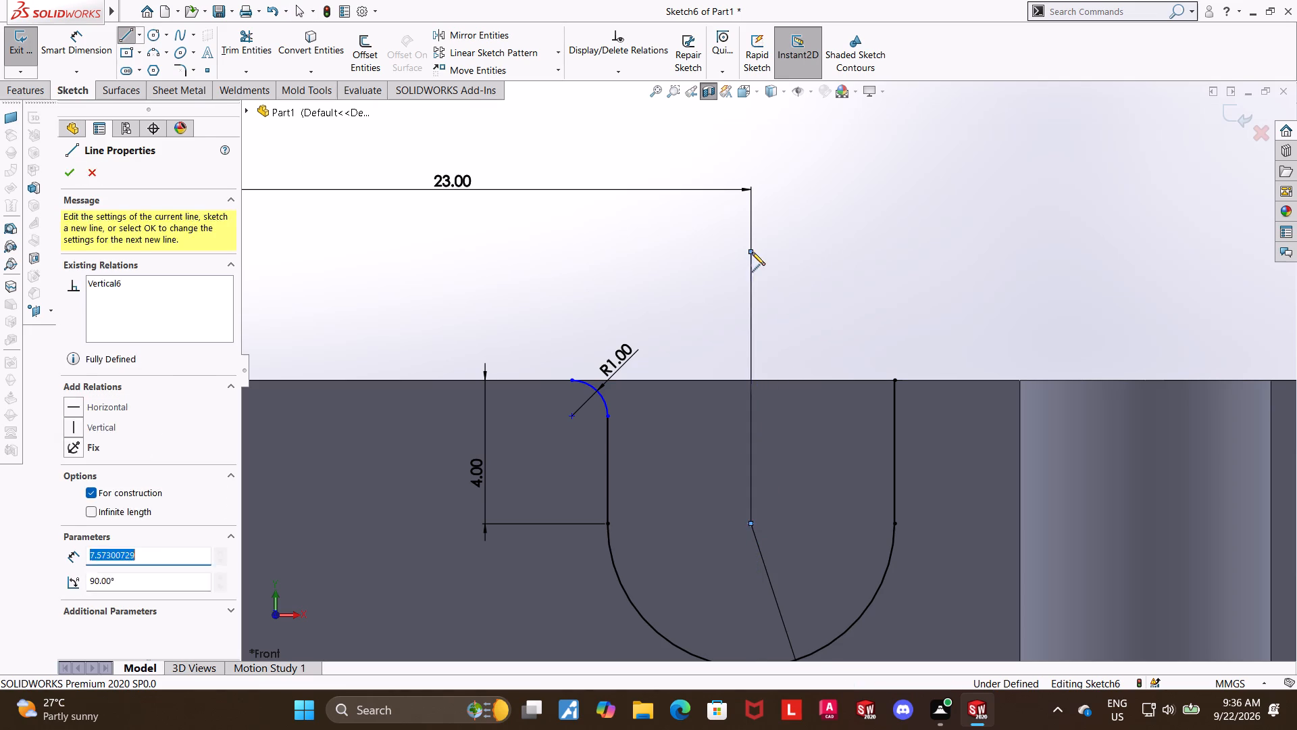
{"action": "key", "text": "Escape"}
{"action": "key", "text": "Escape"}
{"action": "key", "text": "Escape"}
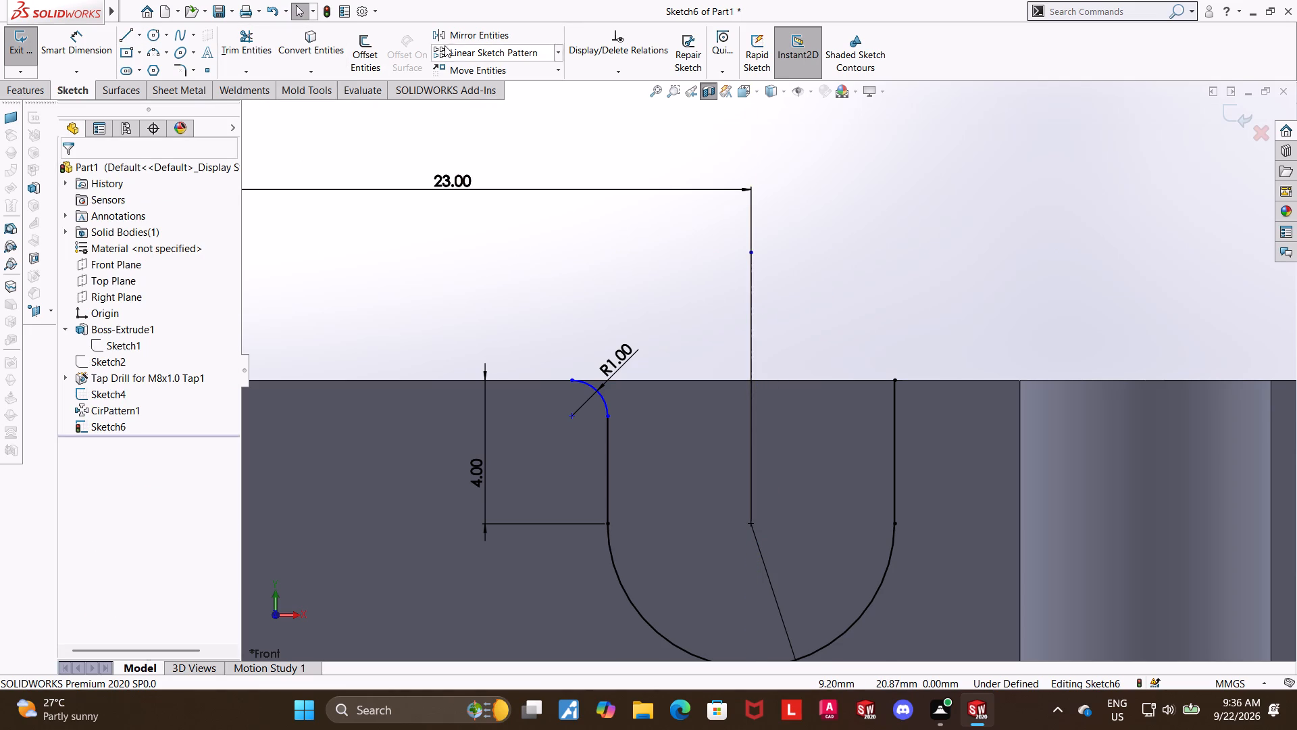
Mirror the 1 mm fillet arc about the groove's vertical centerline.
{"action": "left_click", "coordinate": [449, 36]}
{"action": "left_click", "coordinate": [589, 382]}
{"action": "left_click", "coordinate": [143, 365]}
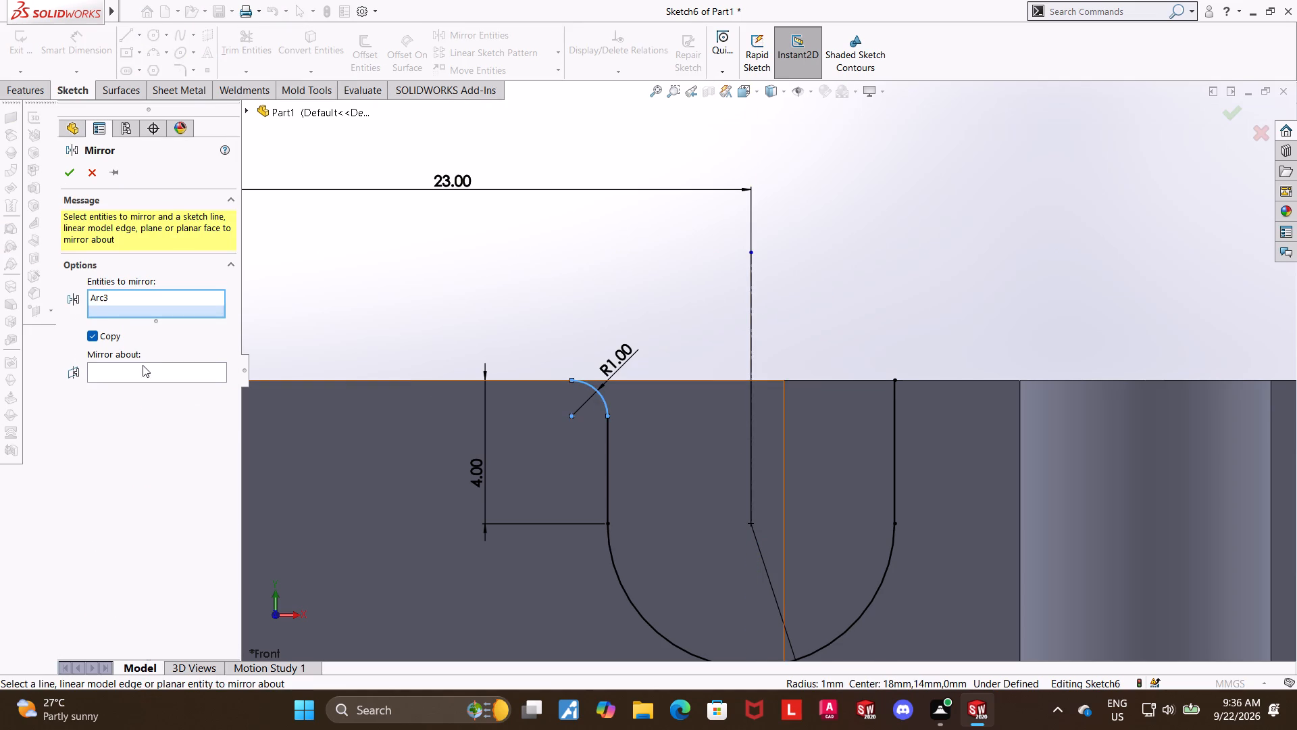
{"action": "left_click", "coordinate": [753, 292]}
{"action": "left_click", "coordinate": [71, 171]}
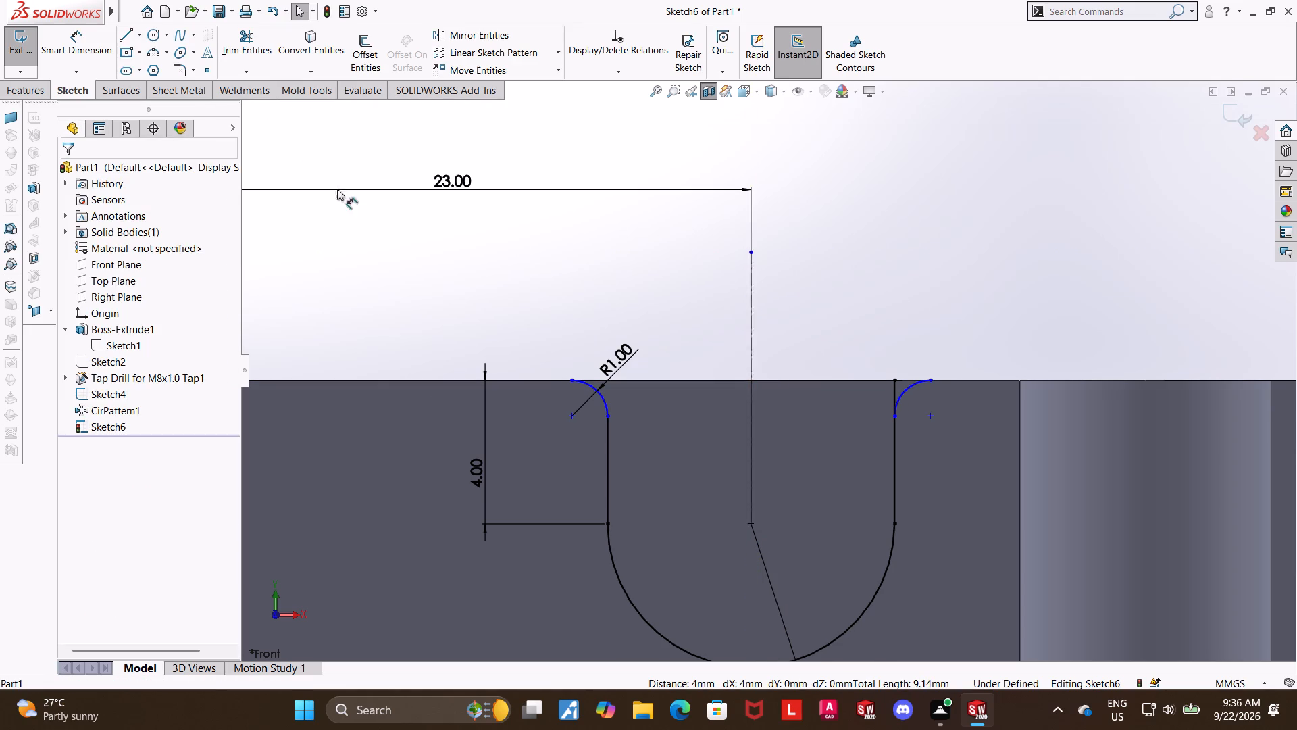
Close the groove's top with a horizontal line joining the upper end points of both 1 mm fillet arcs.
{"action": "left_click", "coordinate": [129, 39]}
{"action": "left_click", "coordinate": [570, 379]}
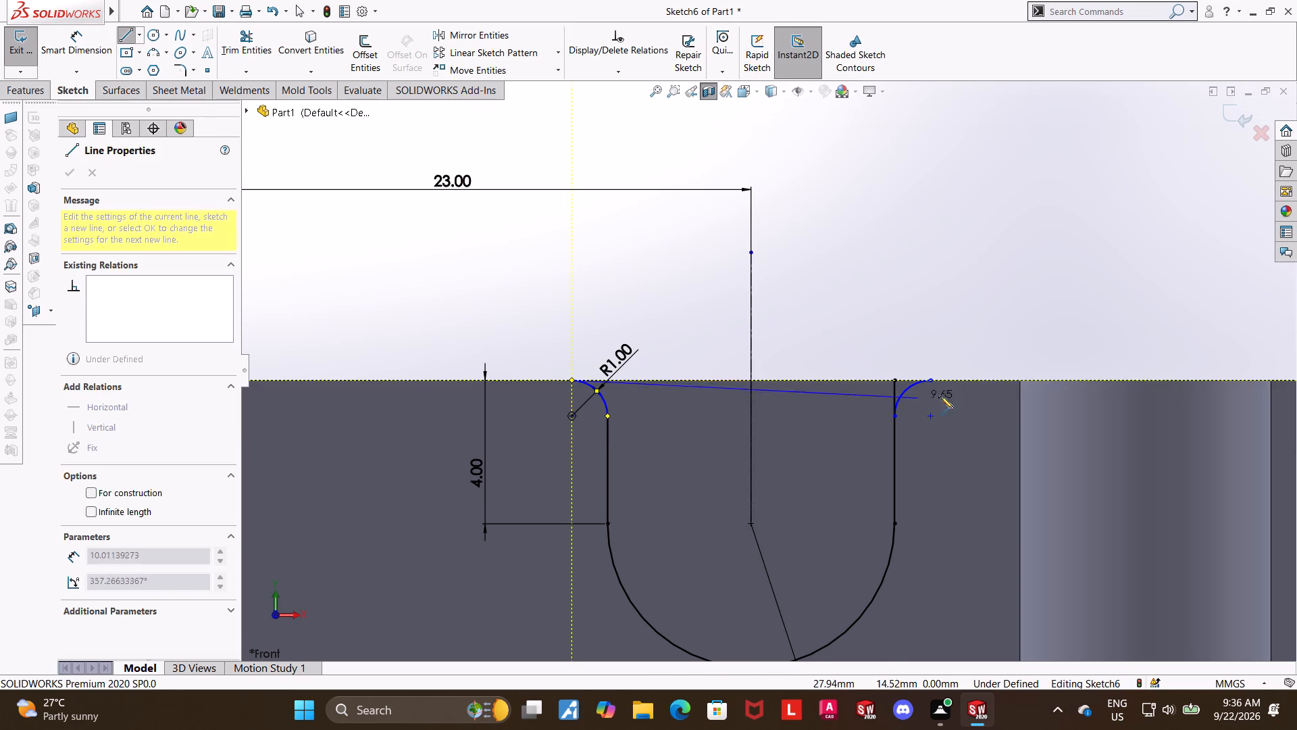
{"action": "left_click", "coordinate": [933, 381]}
{"action": "key", "text": "Escape"}
{"action": "key", "text": "Escape"}
{"action": "key", "text": "Escape"}
Trim the stub of the groove's outer wall above the mirrored fillet arc.
{"action": "left_click", "coordinate": [240, 32]}
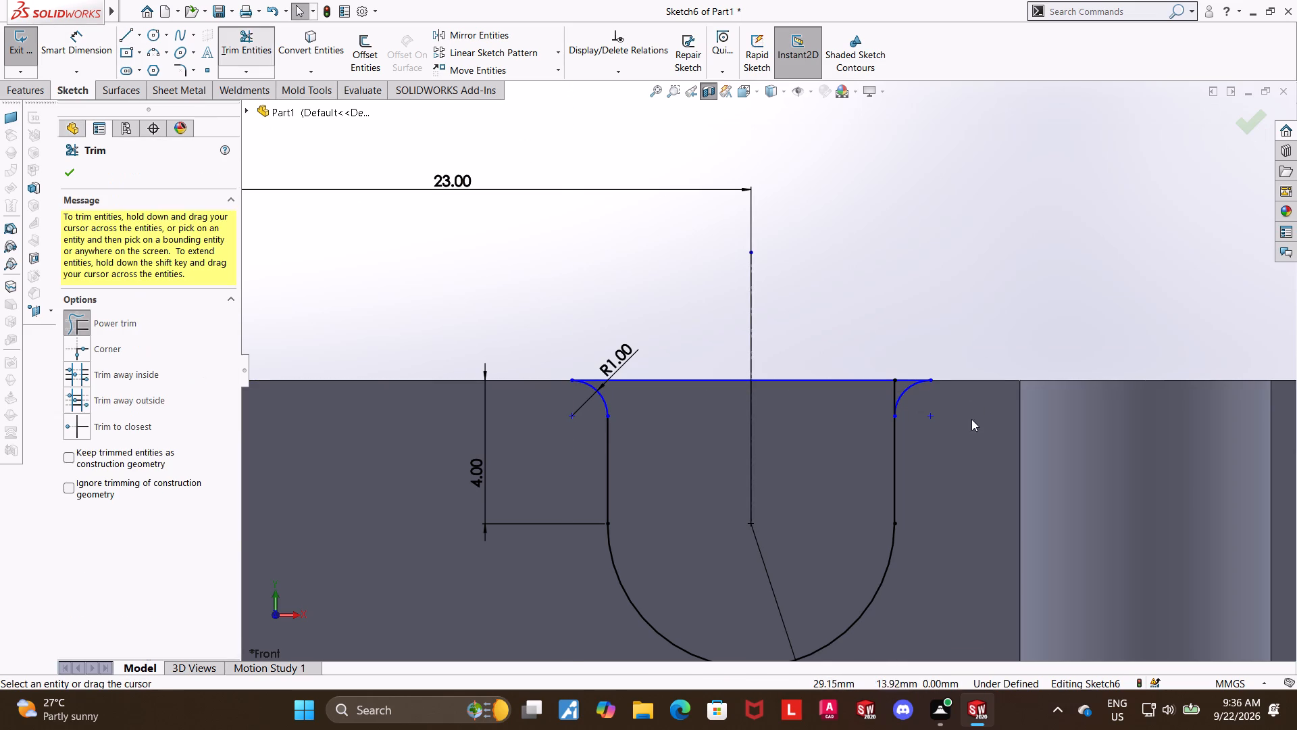
{"action": "scroll", "coordinate": [961, 416], "scroll_direction": "down", "scroll_amount": 6}
{"action": "left_click_drag", "start_coordinate": [692, 307], "coordinate": [630, 337]}
{"action": "scroll", "coordinate": [648, 349], "scroll_direction": "up", "scroll_amount": 11}
{"action": "key", "text": "Escape"}
{"action": "key", "text": "Escape"}
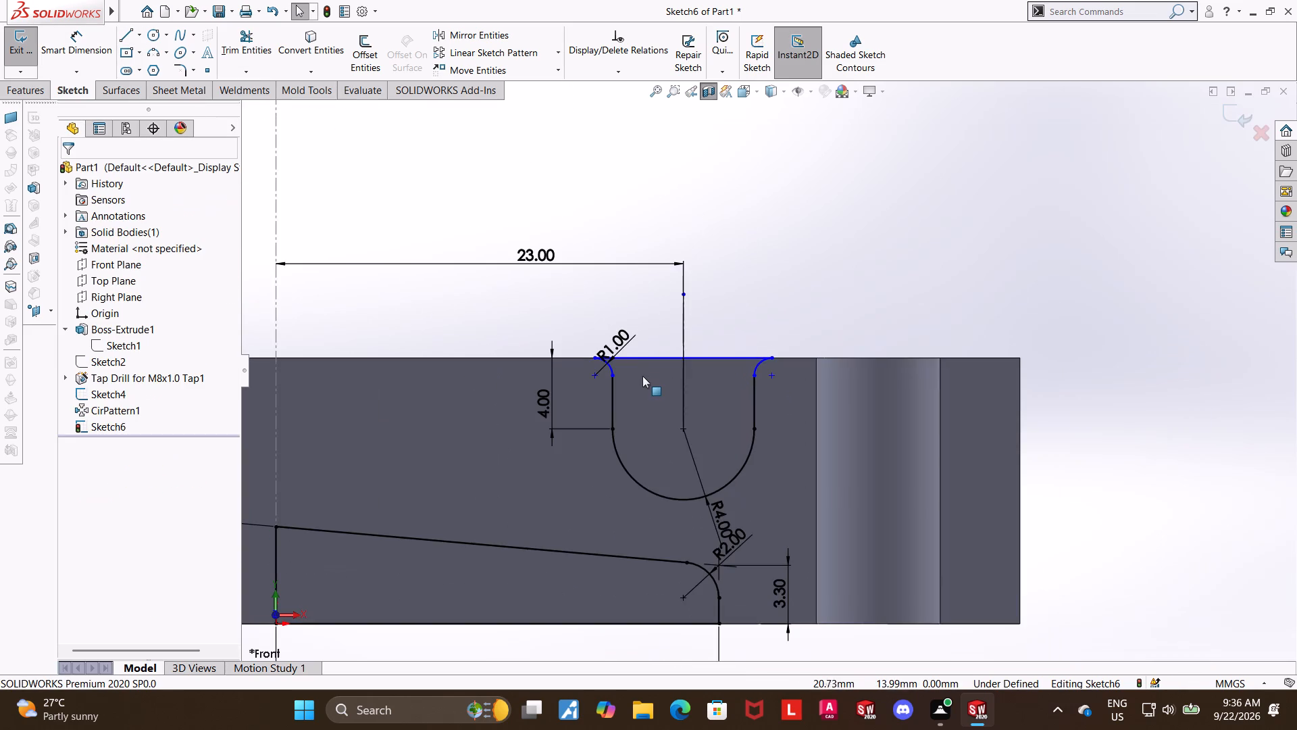
{"action": "key", "text": "Escape"}
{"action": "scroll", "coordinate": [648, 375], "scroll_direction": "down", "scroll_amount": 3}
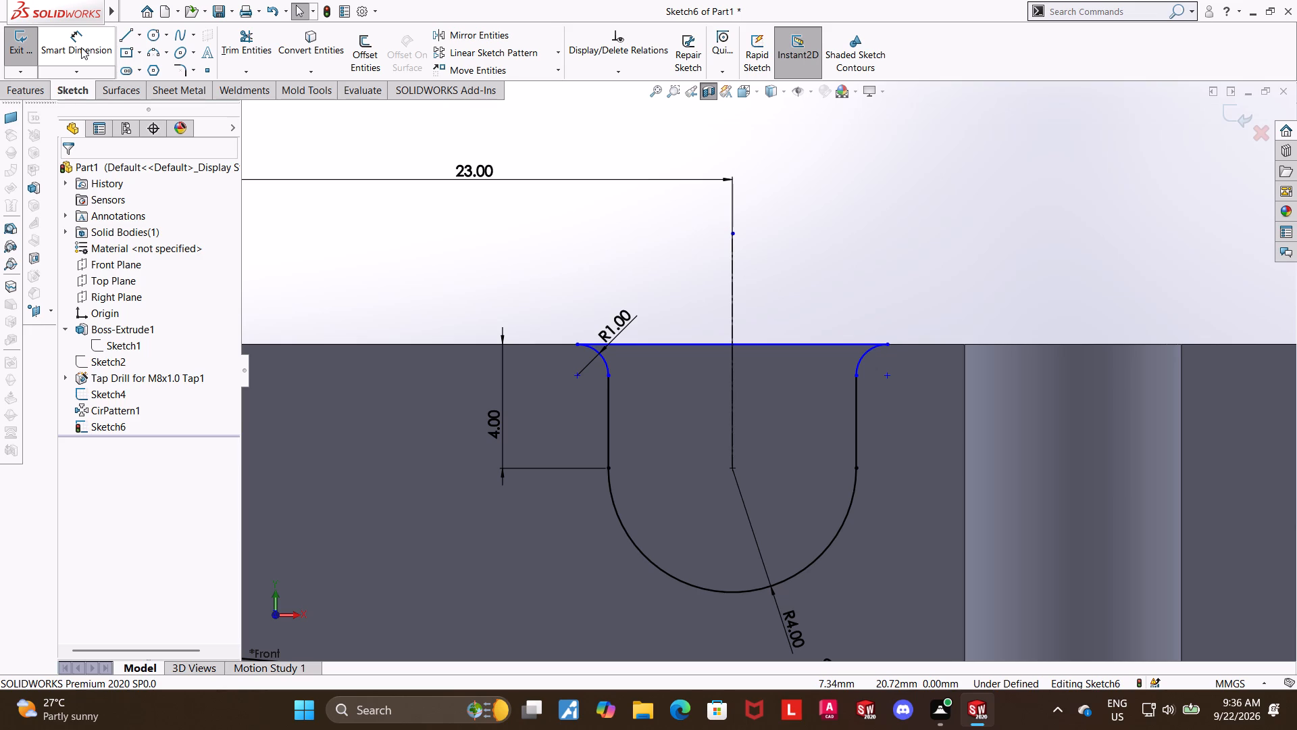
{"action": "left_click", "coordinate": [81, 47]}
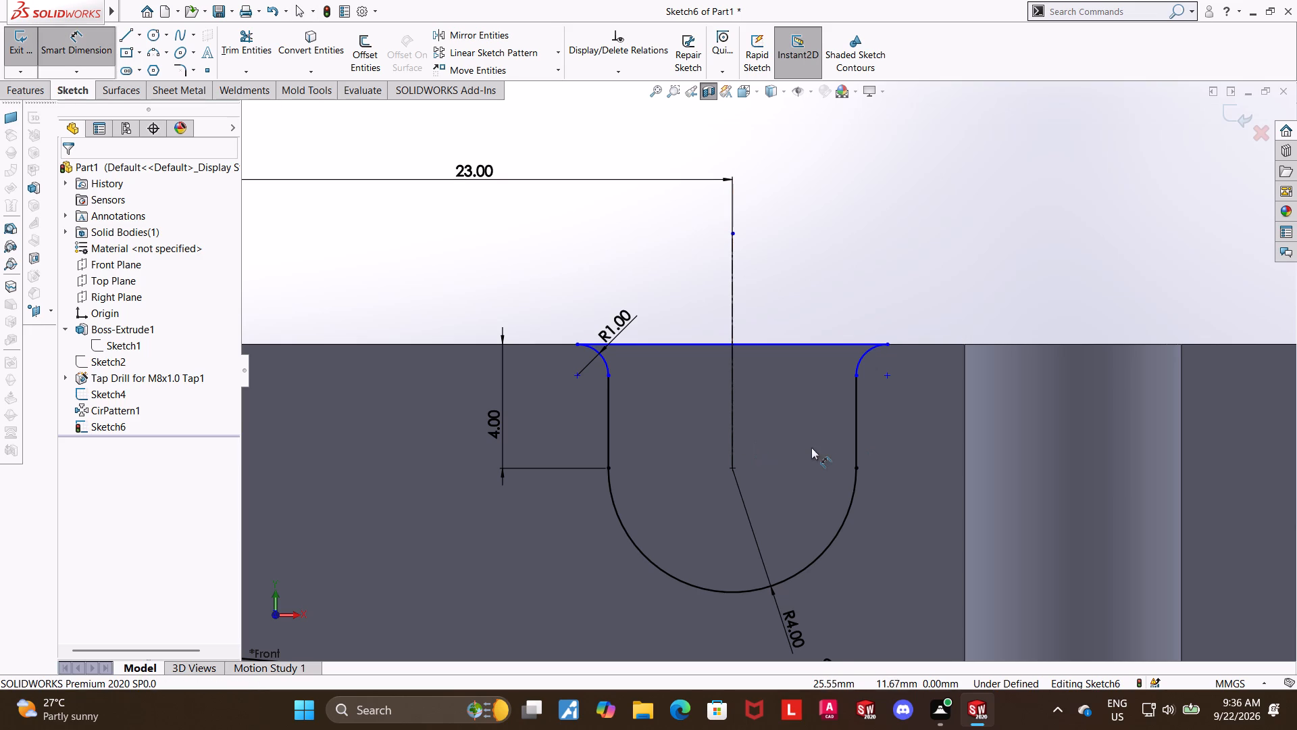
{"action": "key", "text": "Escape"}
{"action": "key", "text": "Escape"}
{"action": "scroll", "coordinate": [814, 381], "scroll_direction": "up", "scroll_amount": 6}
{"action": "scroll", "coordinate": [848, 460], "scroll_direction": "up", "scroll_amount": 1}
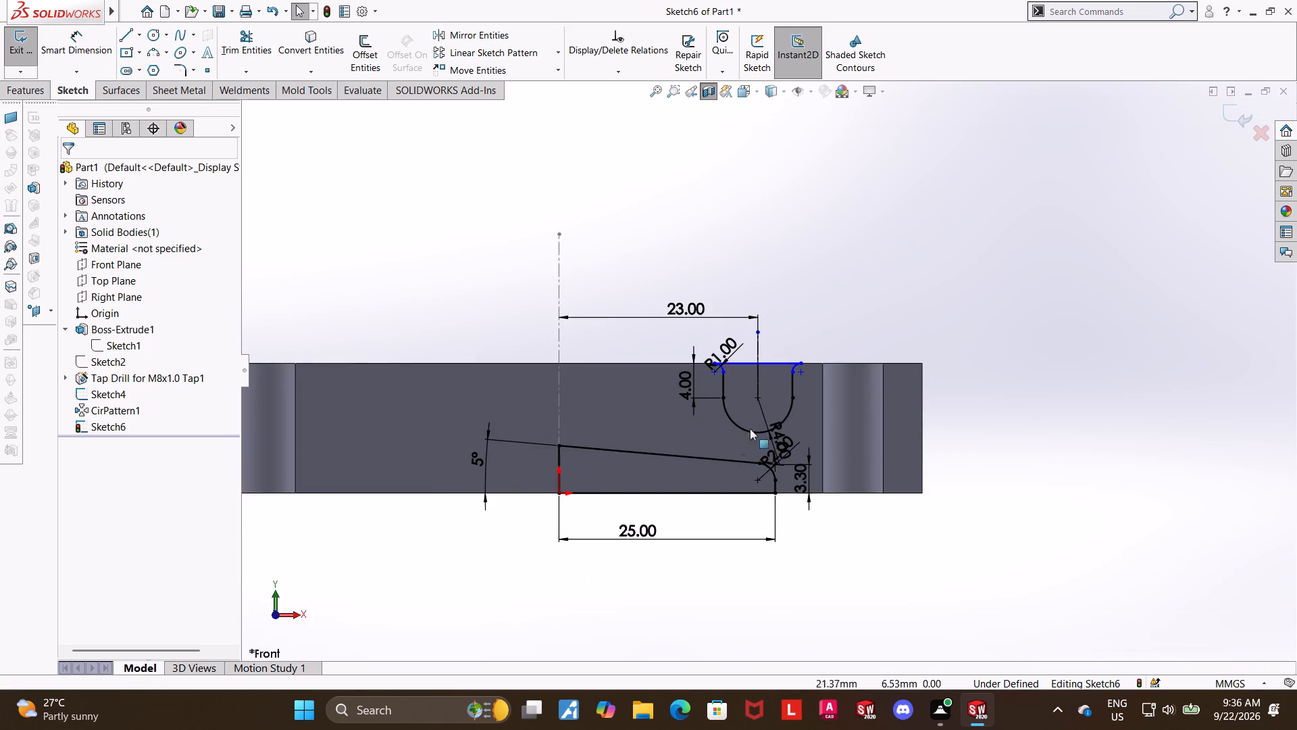
Examine the closed top of the groove profile, including the horizontal line and both 1 mm fillet arcs.
{"action": "scroll", "coordinate": [765, 382], "scroll_direction": "down", "scroll_amount": 4}
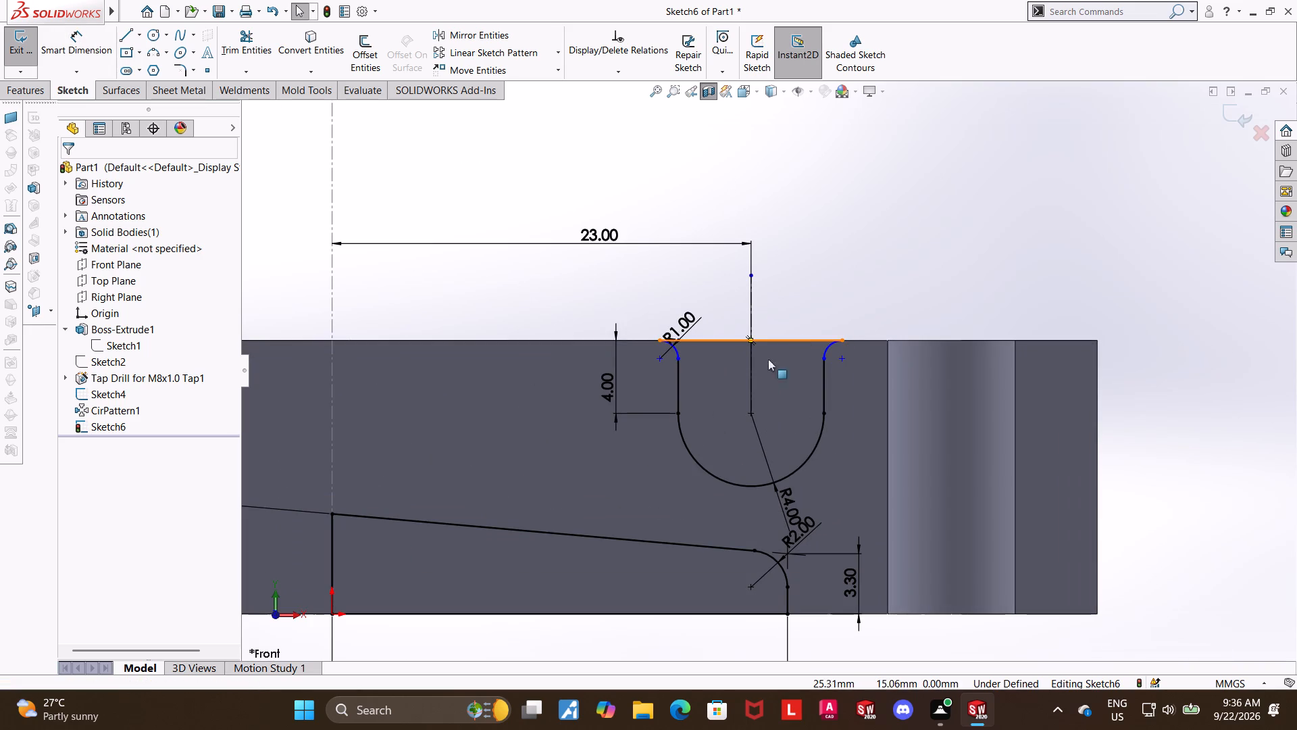
{"action": "key", "text": "Escape"}
{"action": "scroll", "coordinate": [732, 349], "scroll_direction": "down", "scroll_amount": 3}
{"action": "scroll", "coordinate": [742, 352], "scroll_direction": "up", "scroll_amount": 3}
{"action": "key", "text": "Escape"}
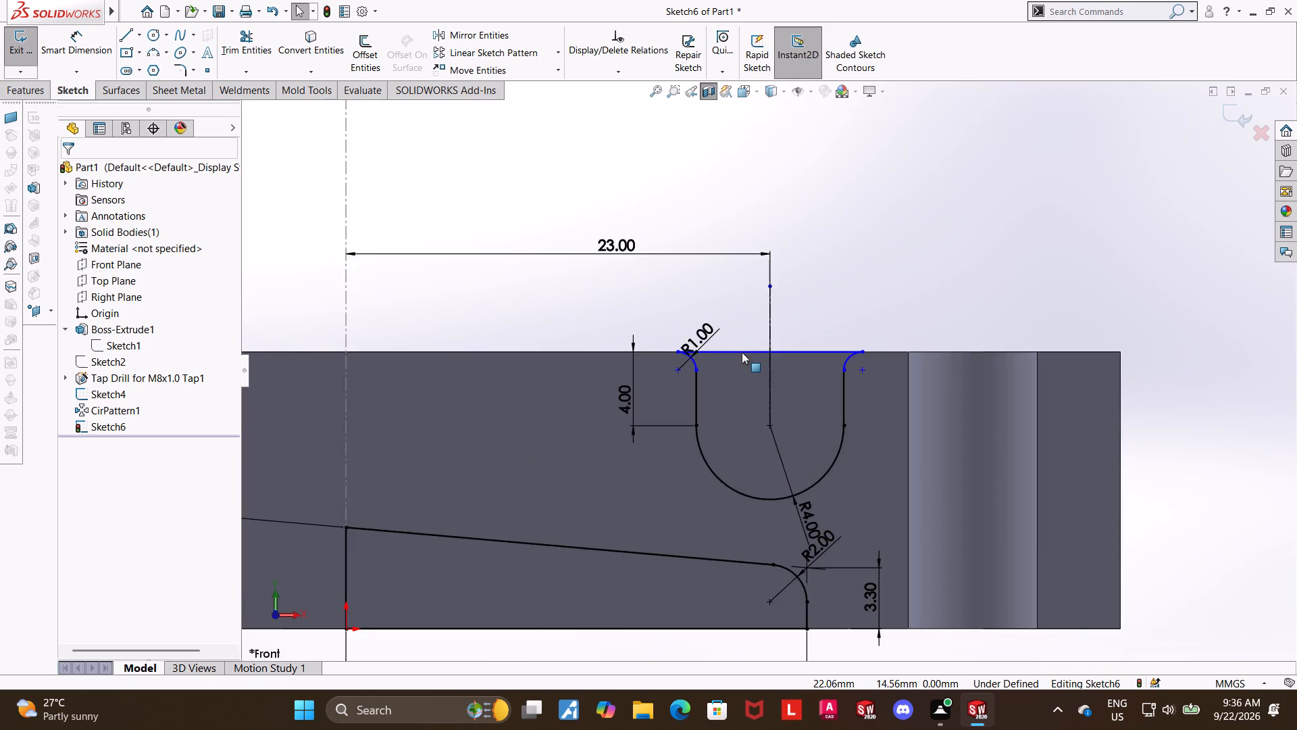
{"action": "scroll", "coordinate": [742, 352], "scroll_direction": "down", "scroll_amount": 6}
{"action": "key", "text": "Escape"}
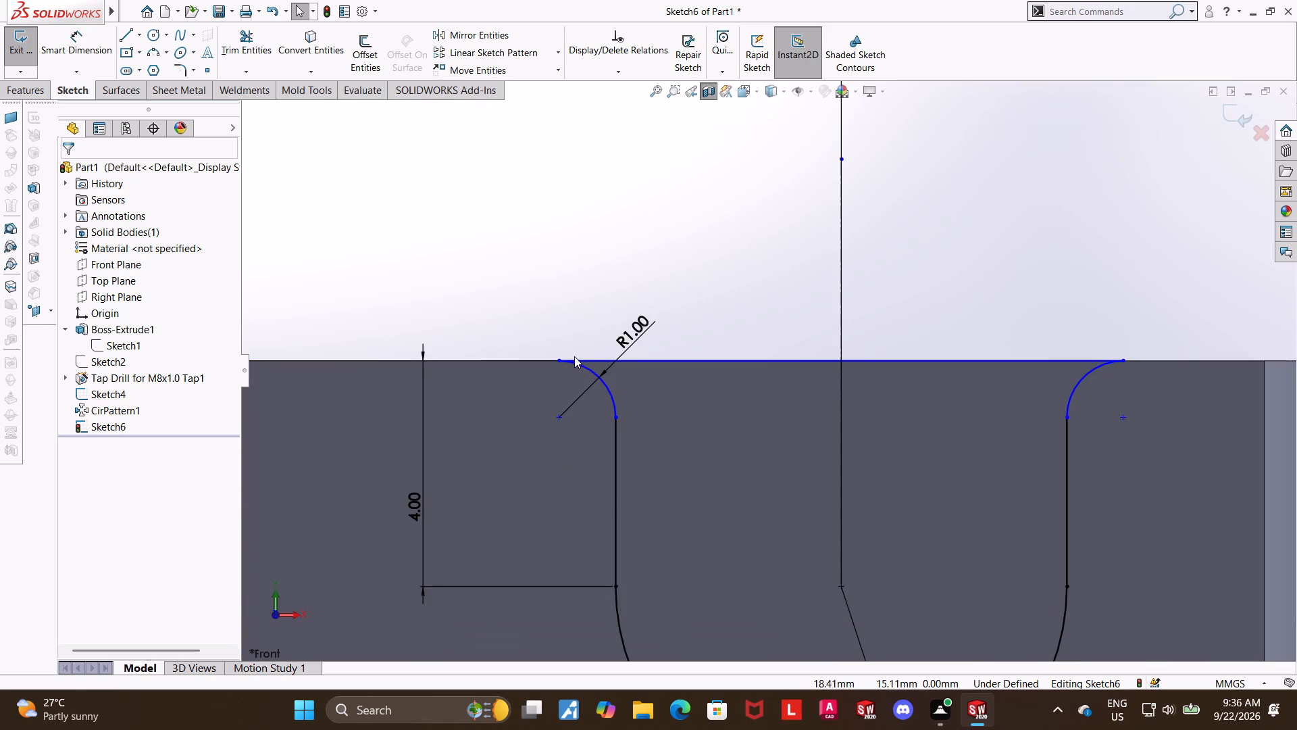
{"action": "scroll", "coordinate": [1083, 483], "scroll_direction": "up", "scroll_amount": 2}
{"action": "key", "text": "Escape"}
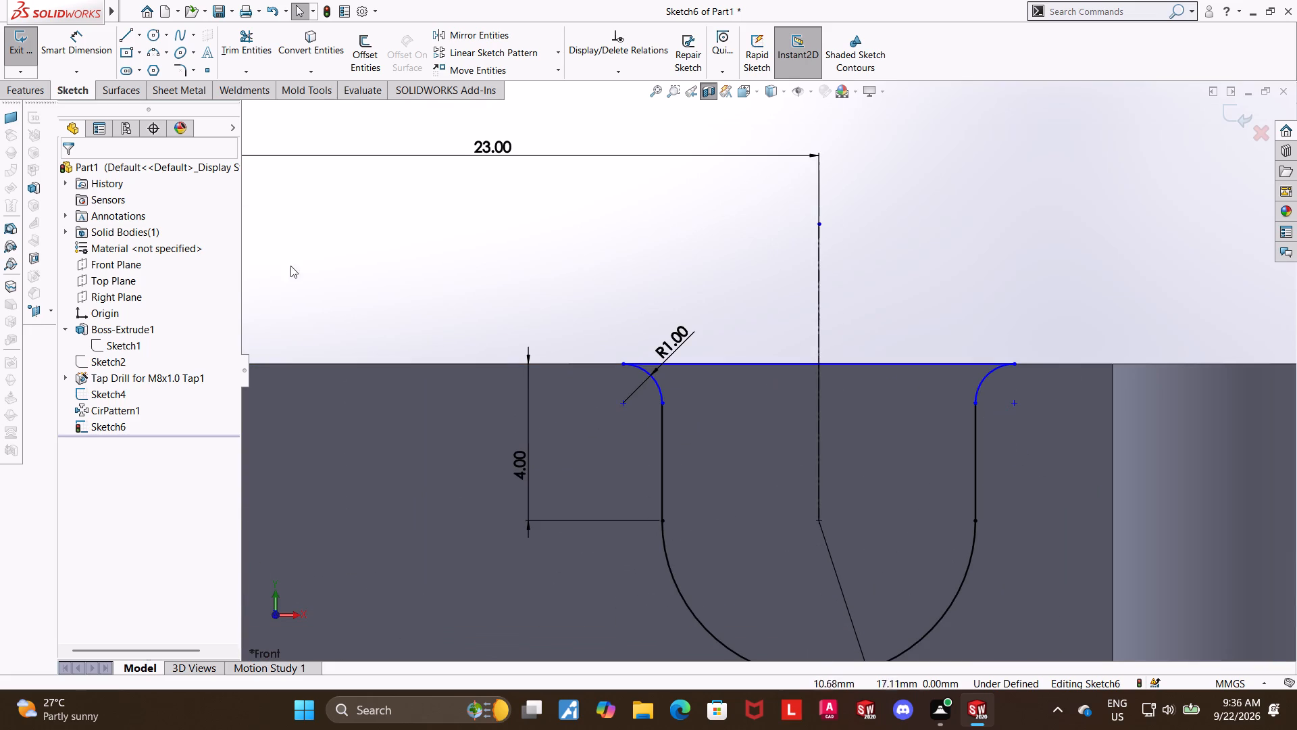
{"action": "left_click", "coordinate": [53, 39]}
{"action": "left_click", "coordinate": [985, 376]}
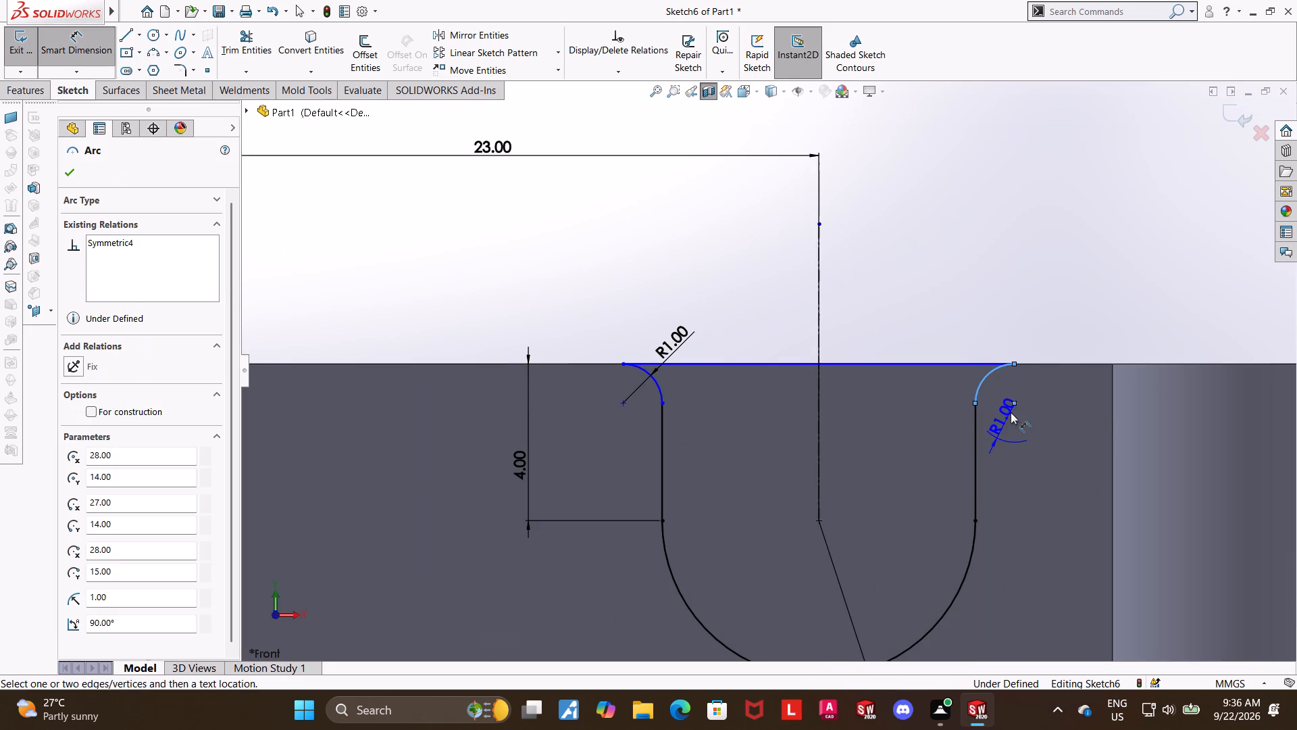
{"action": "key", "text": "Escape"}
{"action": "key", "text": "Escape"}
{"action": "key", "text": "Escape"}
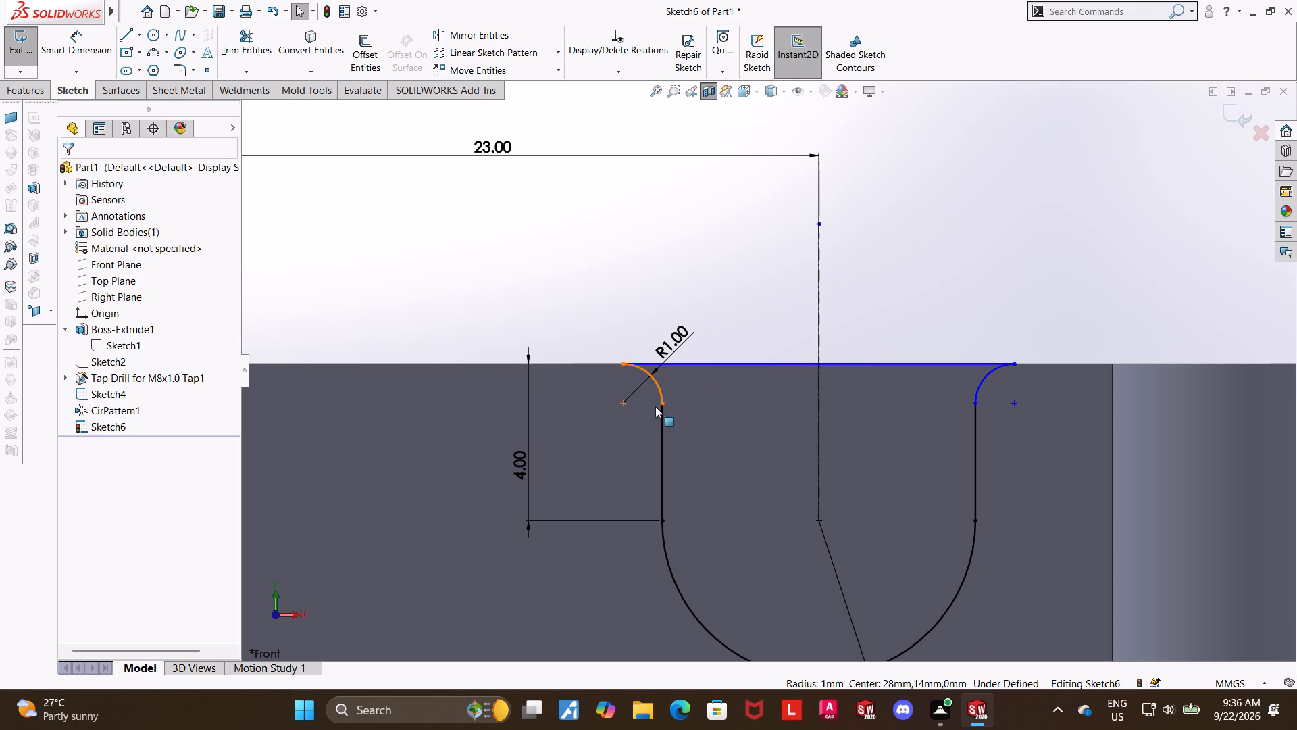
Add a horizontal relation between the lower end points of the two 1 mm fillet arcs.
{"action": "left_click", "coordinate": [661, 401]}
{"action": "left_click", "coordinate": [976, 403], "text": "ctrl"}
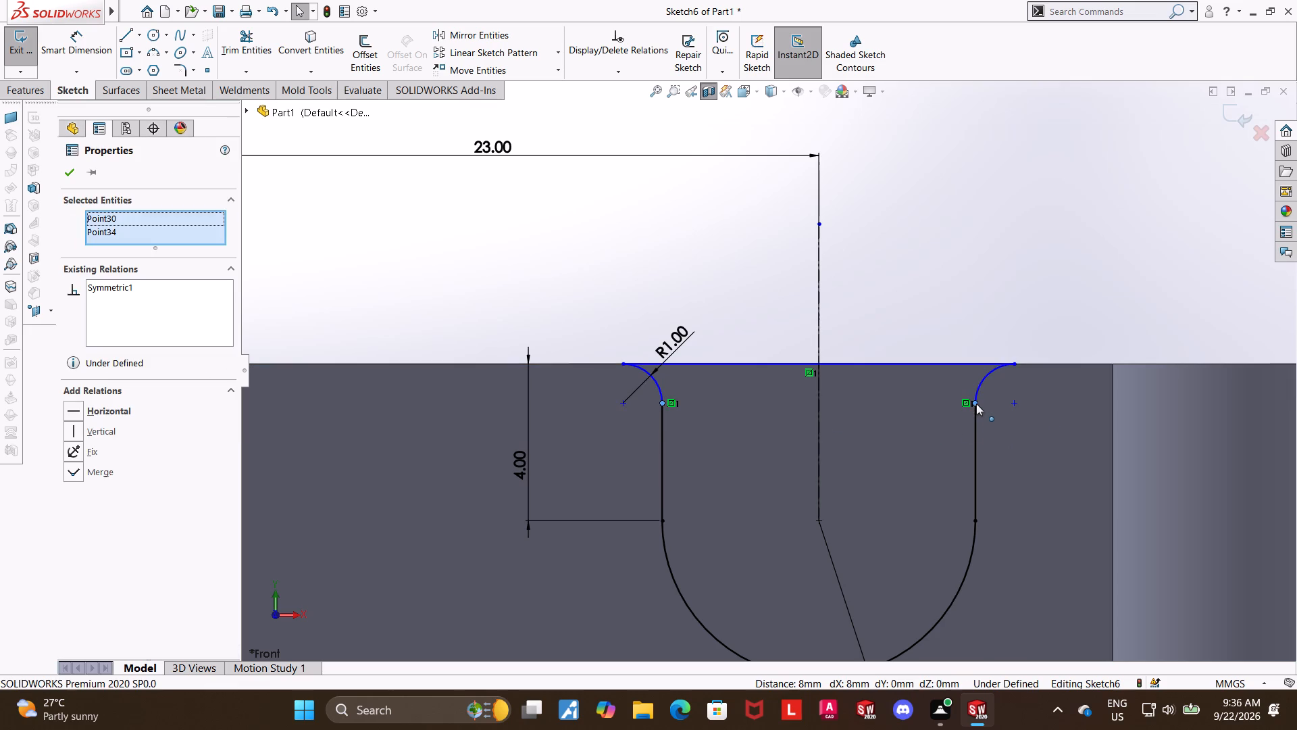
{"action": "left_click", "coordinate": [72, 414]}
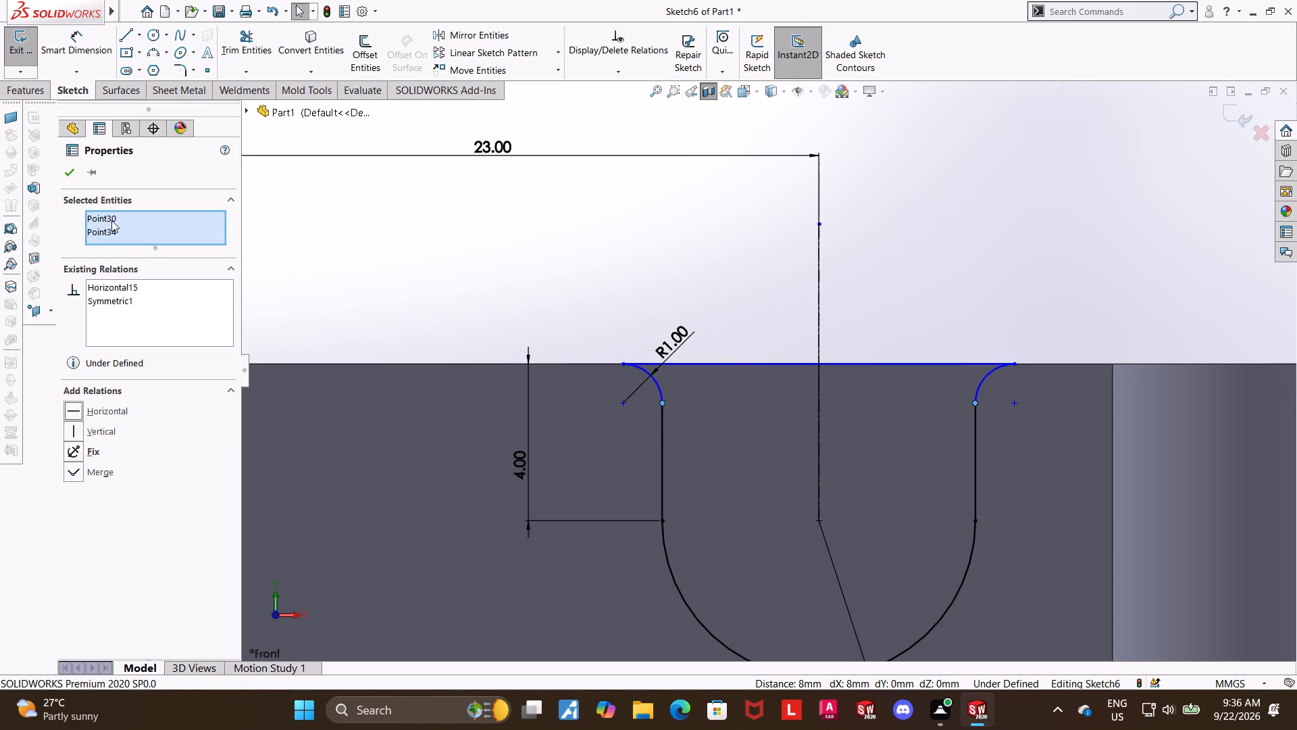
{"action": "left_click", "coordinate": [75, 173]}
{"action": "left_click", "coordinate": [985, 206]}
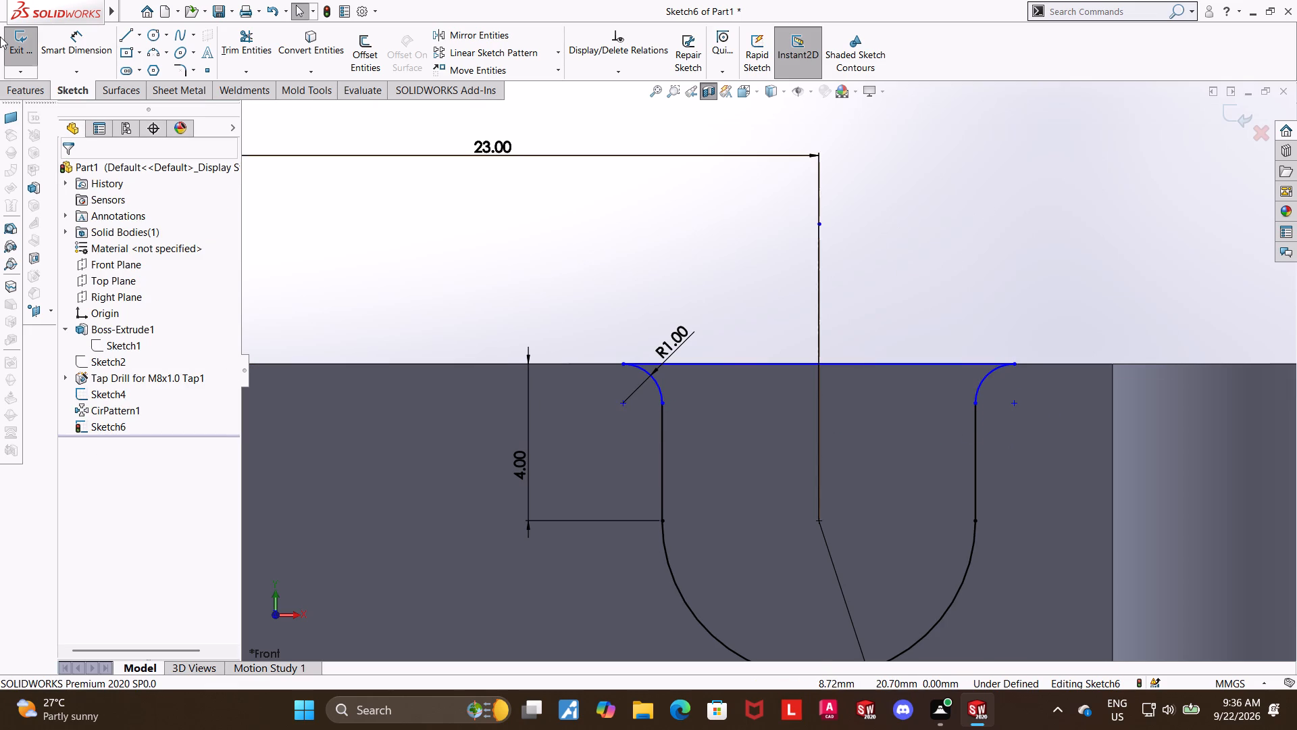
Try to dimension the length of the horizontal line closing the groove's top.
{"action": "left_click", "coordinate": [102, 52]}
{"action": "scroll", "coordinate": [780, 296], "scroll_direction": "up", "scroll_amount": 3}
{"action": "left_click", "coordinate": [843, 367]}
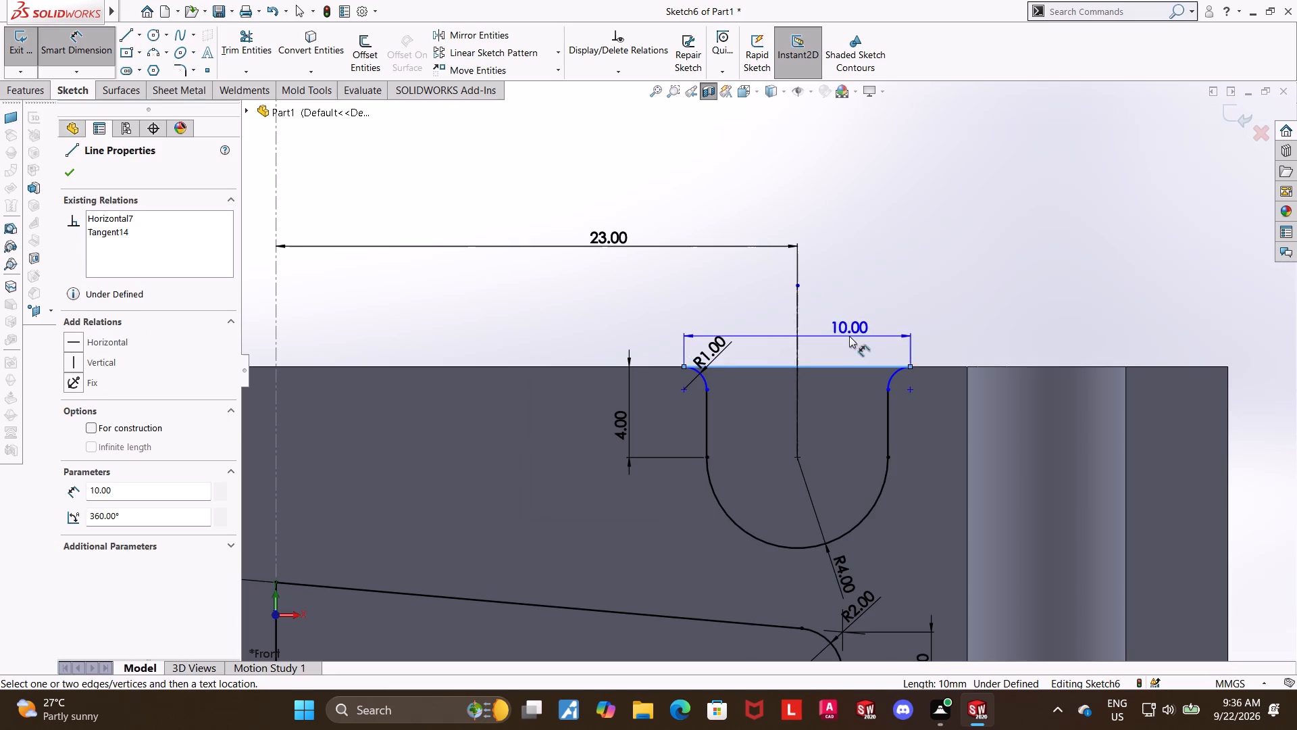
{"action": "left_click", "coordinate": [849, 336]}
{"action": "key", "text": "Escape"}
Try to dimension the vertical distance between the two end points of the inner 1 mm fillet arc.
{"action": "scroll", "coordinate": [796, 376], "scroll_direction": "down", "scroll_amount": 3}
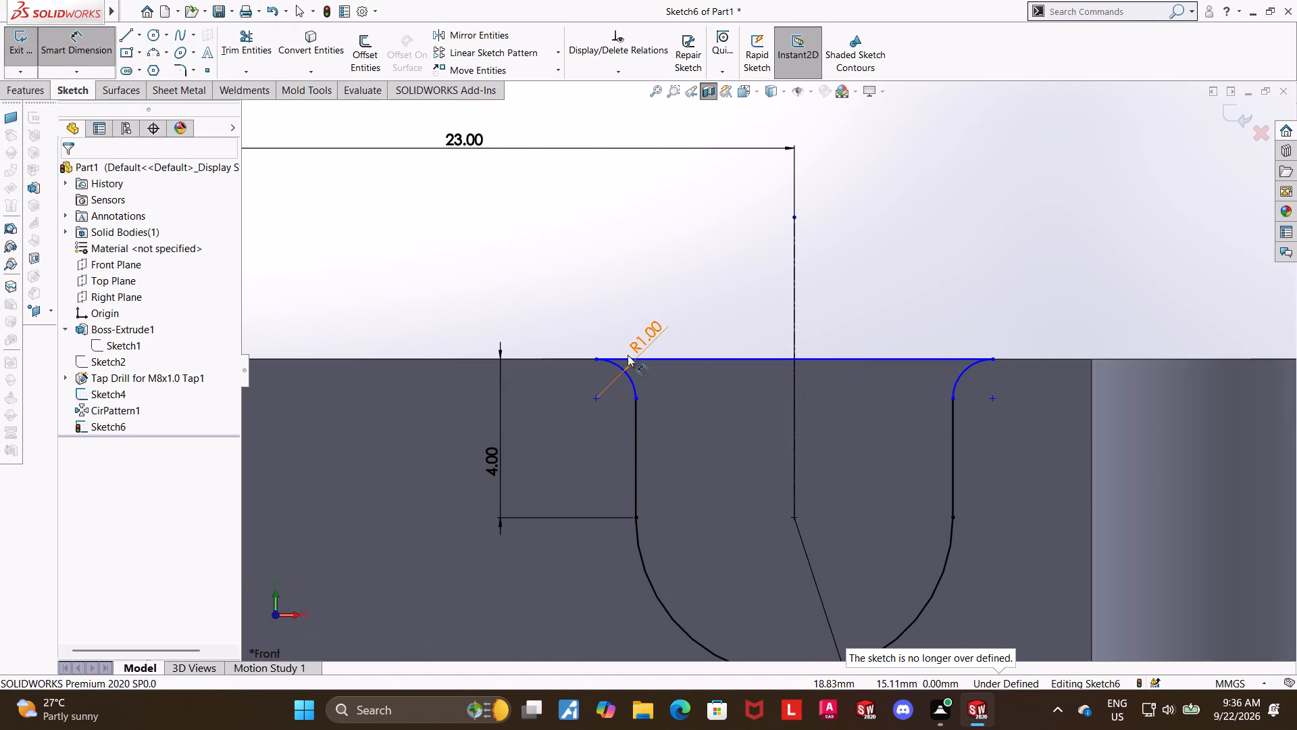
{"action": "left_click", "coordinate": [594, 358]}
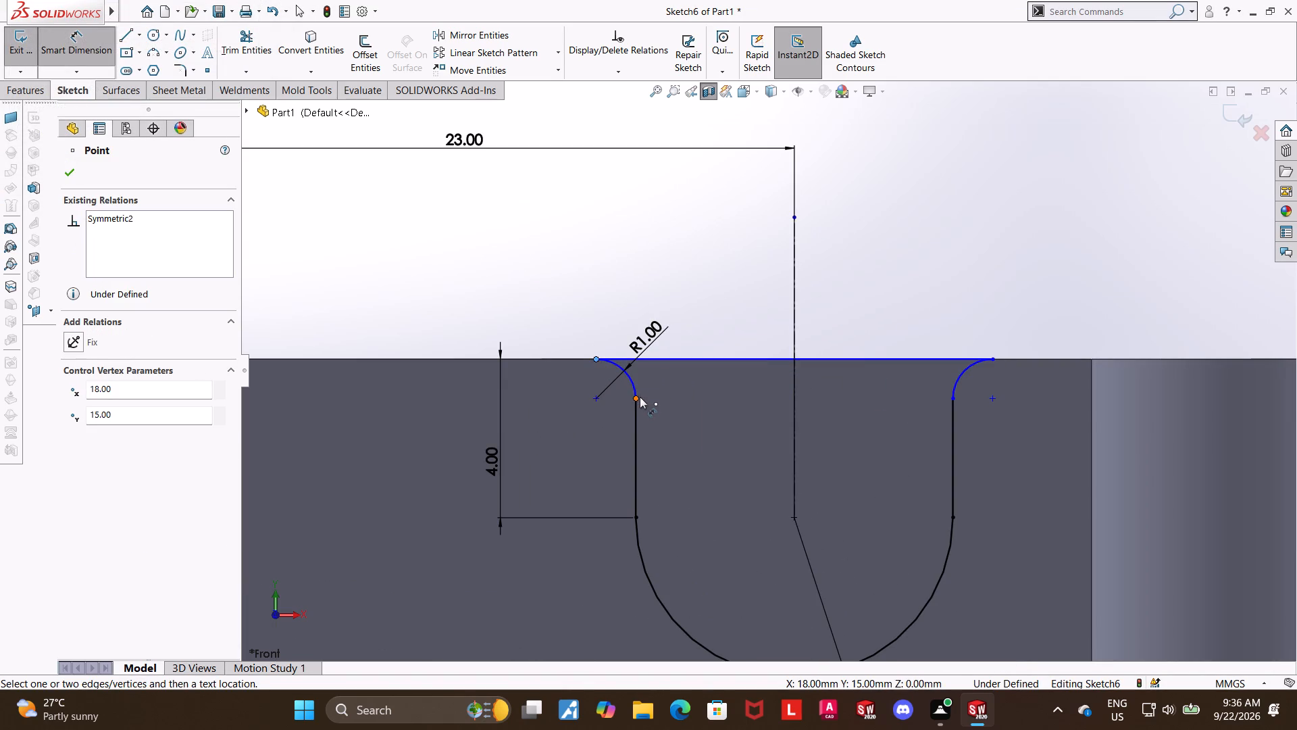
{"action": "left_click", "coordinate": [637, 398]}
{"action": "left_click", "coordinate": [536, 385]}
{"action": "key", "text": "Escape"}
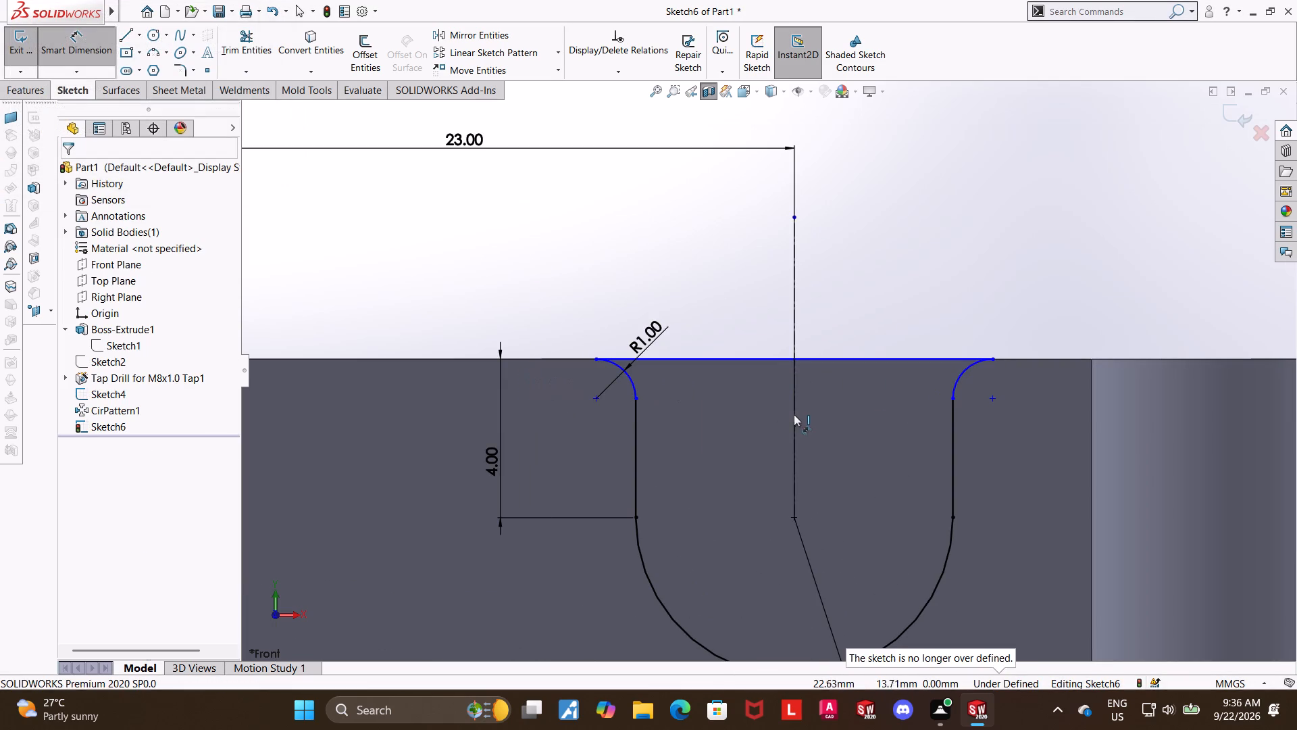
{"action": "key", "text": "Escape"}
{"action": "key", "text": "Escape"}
Examine the groove sketch against the disc in 3D and return to the front view.
{"action": "scroll", "coordinate": [790, 410], "scroll_direction": "up", "scroll_amount": 2}
{"action": "scroll", "coordinate": [844, 340], "scroll_direction": "up", "scroll_amount": 1}
{"action": "middle_click_drag", "start_coordinate": [878, 302], "coordinate": [854, 325]}
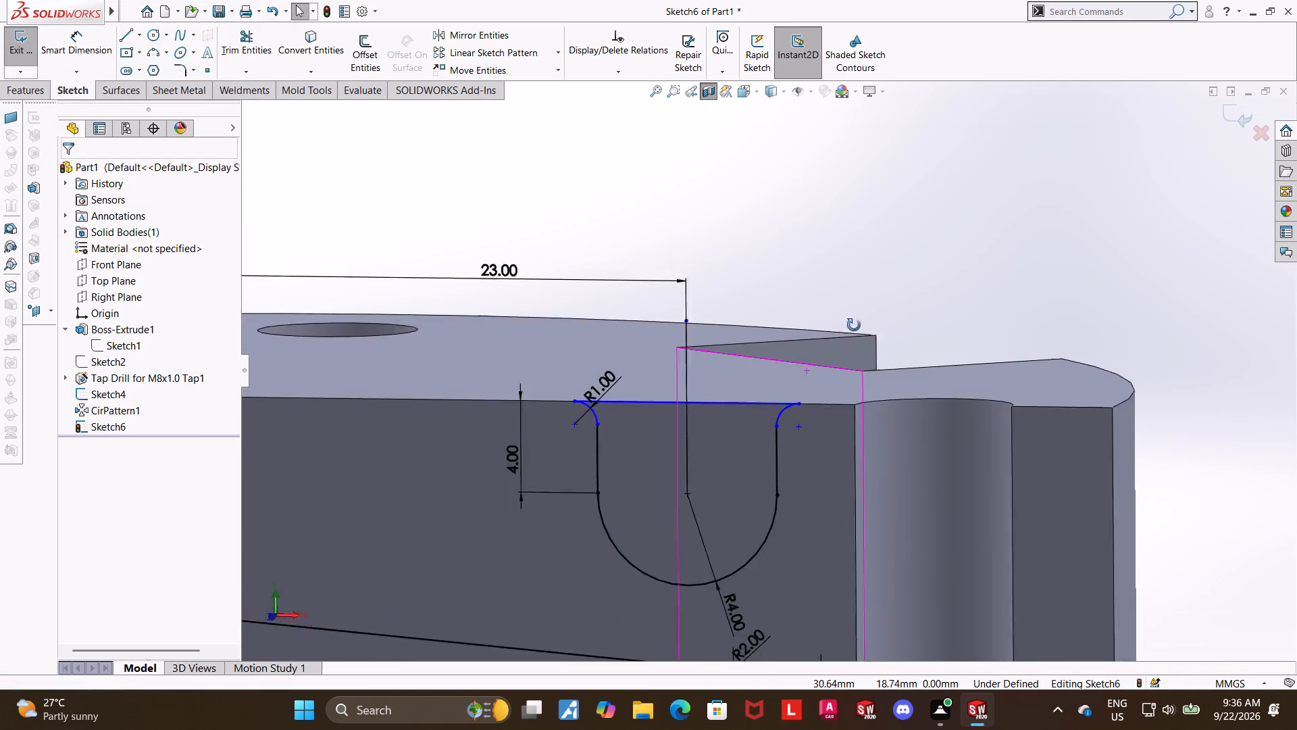
{"action": "middle_click_drag", "start_coordinate": [854, 325], "coordinate": [845, 349]}
{"action": "scroll", "coordinate": [857, 371], "scroll_direction": "up", "scroll_amount": 4}
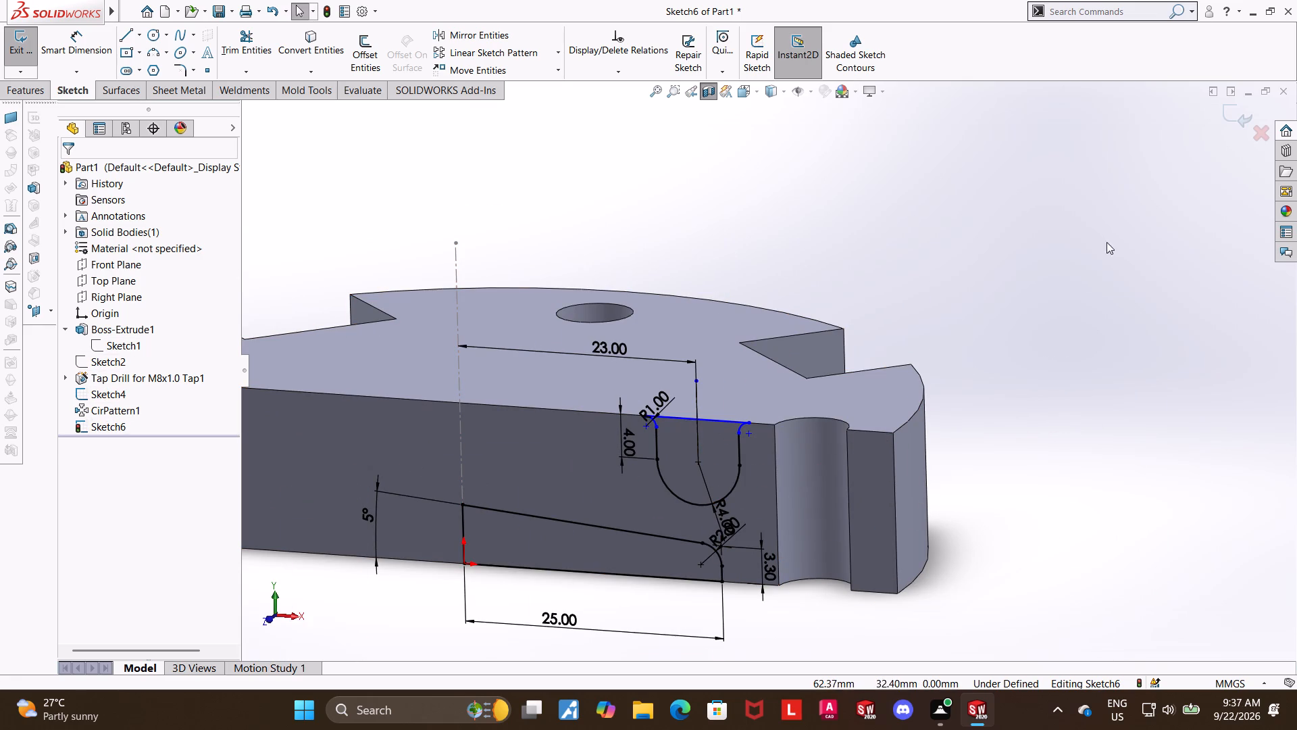
{"action": "left_click", "coordinate": [741, 92]}
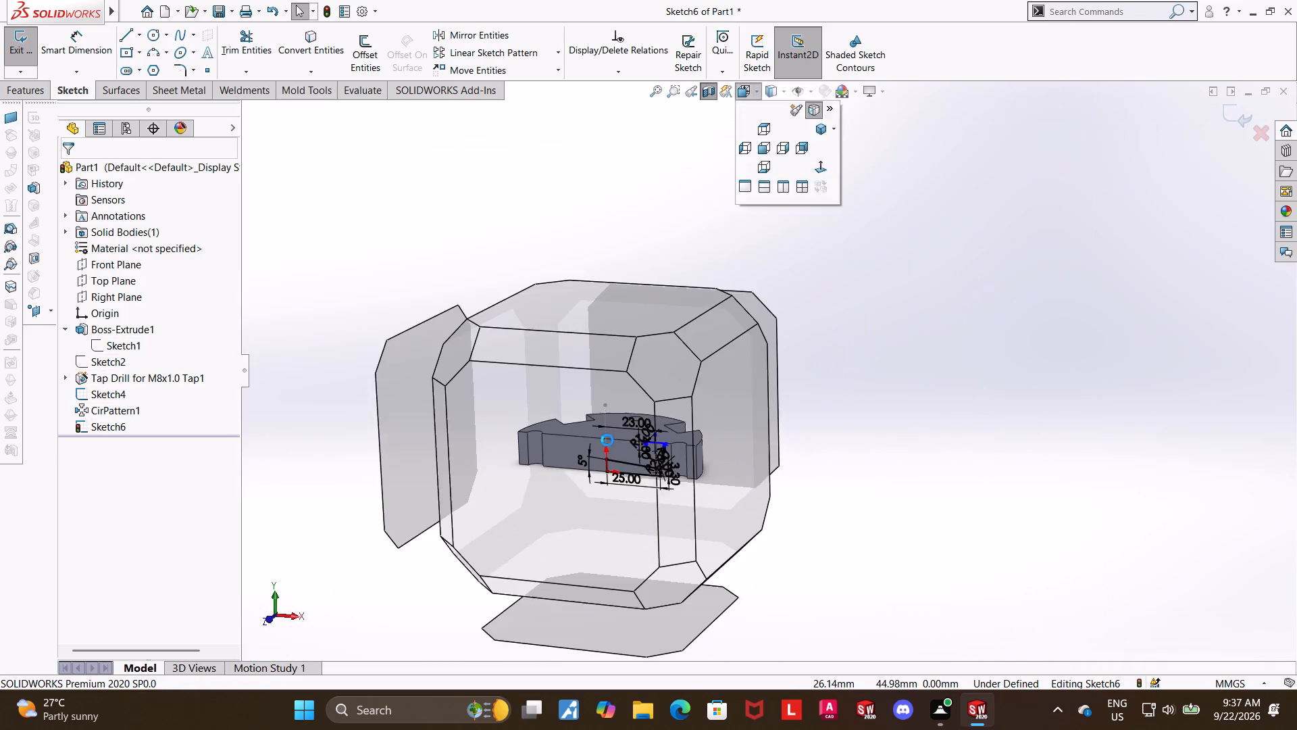
{"action": "left_click", "coordinate": [607, 440]}
{"action": "scroll", "coordinate": [943, 343], "scroll_direction": "down", "scroll_amount": 6}
{"action": "left_click", "coordinate": [1052, 268]}
Examine how the inner fillet arc's upper end point meets the groove's top line.
{"action": "scroll", "coordinate": [788, 351], "scroll_direction": "down", "scroll_amount": 9}
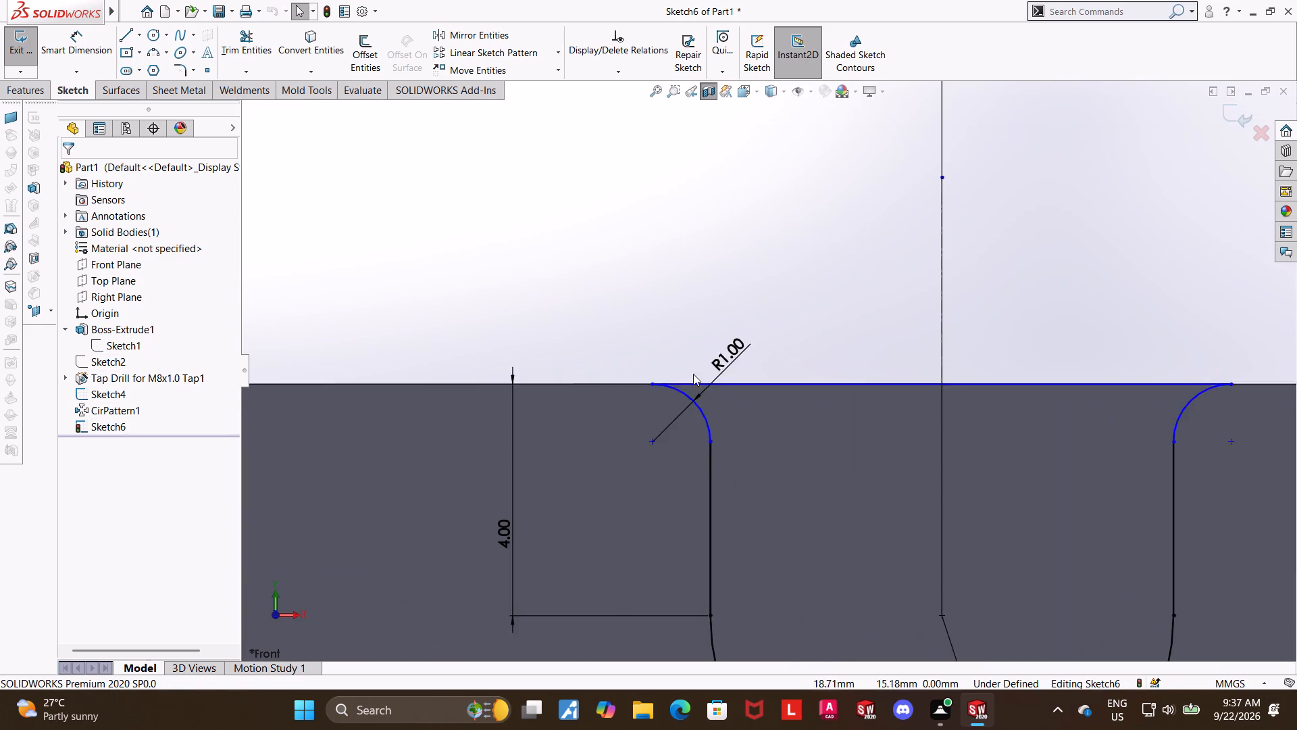
{"action": "scroll", "coordinate": [693, 374], "scroll_direction": "down", "scroll_amount": 2}
{"action": "left_click", "coordinate": [609, 399]}
{"action": "scroll", "coordinate": [618, 397], "scroll_direction": "down", "scroll_amount": 7}
{"action": "scroll", "coordinate": [787, 370], "scroll_direction": "down", "scroll_amount": 5}
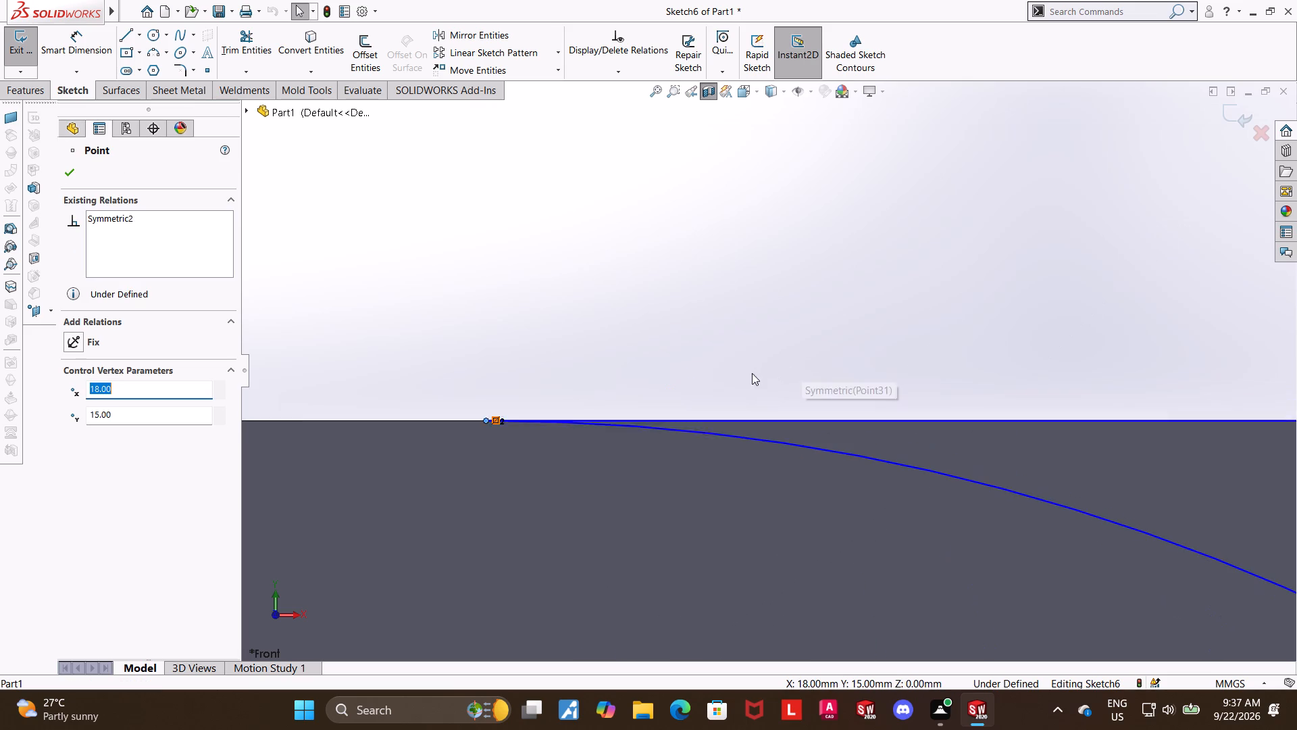
{"action": "scroll", "coordinate": [752, 373], "scroll_direction": "down", "scroll_amount": 2}
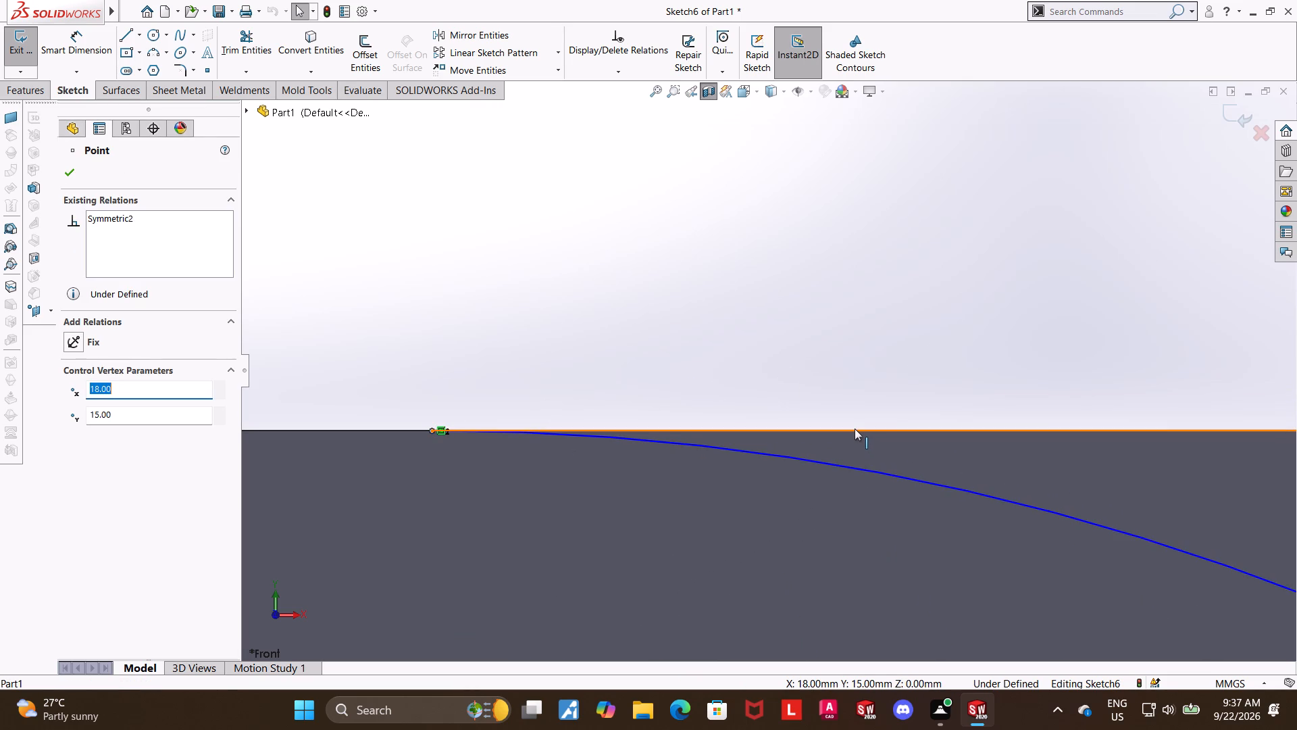
{"action": "left_click", "coordinate": [855, 429], "text": "ctrl"}
{"action": "scroll", "coordinate": [773, 422], "scroll_direction": "up", "scroll_amount": 20}
{"action": "scroll", "coordinate": [773, 422], "scroll_direction": "up", "scroll_amount": 1}
{"action": "key", "text": "Escape"}
{"action": "key", "text": "Escape"}
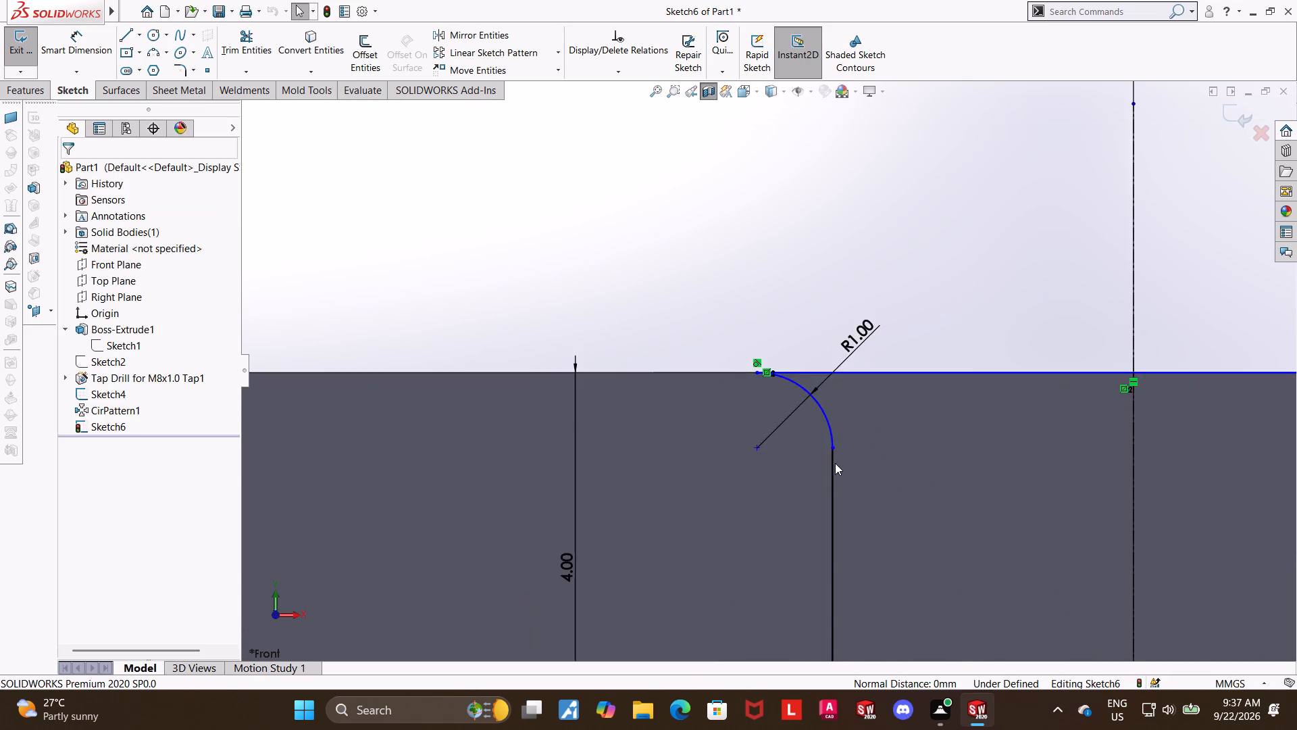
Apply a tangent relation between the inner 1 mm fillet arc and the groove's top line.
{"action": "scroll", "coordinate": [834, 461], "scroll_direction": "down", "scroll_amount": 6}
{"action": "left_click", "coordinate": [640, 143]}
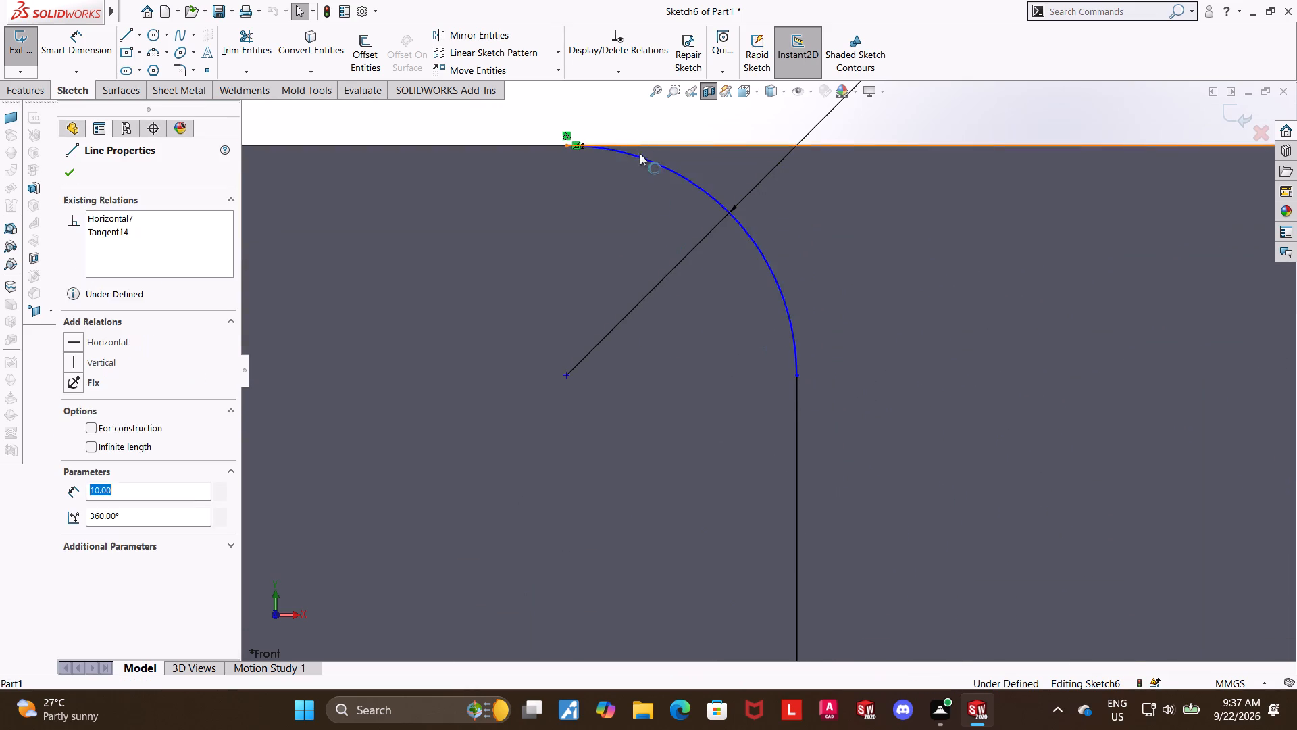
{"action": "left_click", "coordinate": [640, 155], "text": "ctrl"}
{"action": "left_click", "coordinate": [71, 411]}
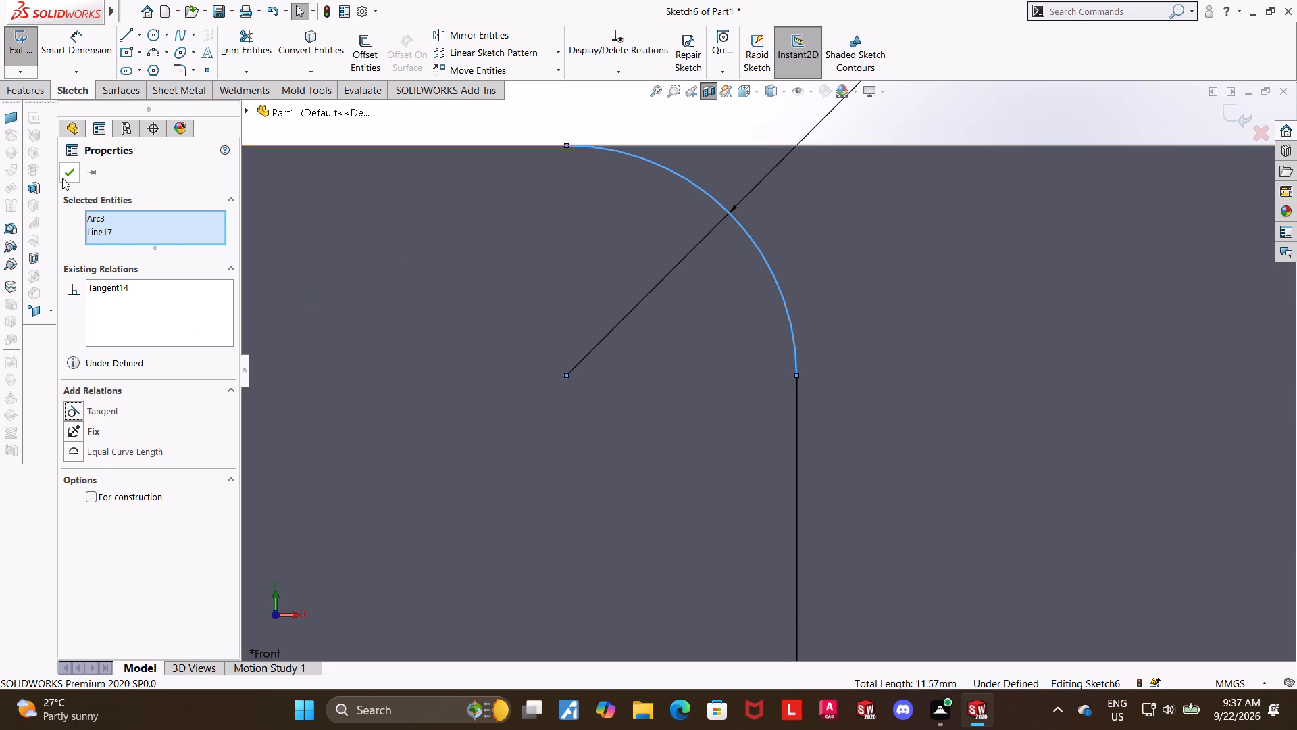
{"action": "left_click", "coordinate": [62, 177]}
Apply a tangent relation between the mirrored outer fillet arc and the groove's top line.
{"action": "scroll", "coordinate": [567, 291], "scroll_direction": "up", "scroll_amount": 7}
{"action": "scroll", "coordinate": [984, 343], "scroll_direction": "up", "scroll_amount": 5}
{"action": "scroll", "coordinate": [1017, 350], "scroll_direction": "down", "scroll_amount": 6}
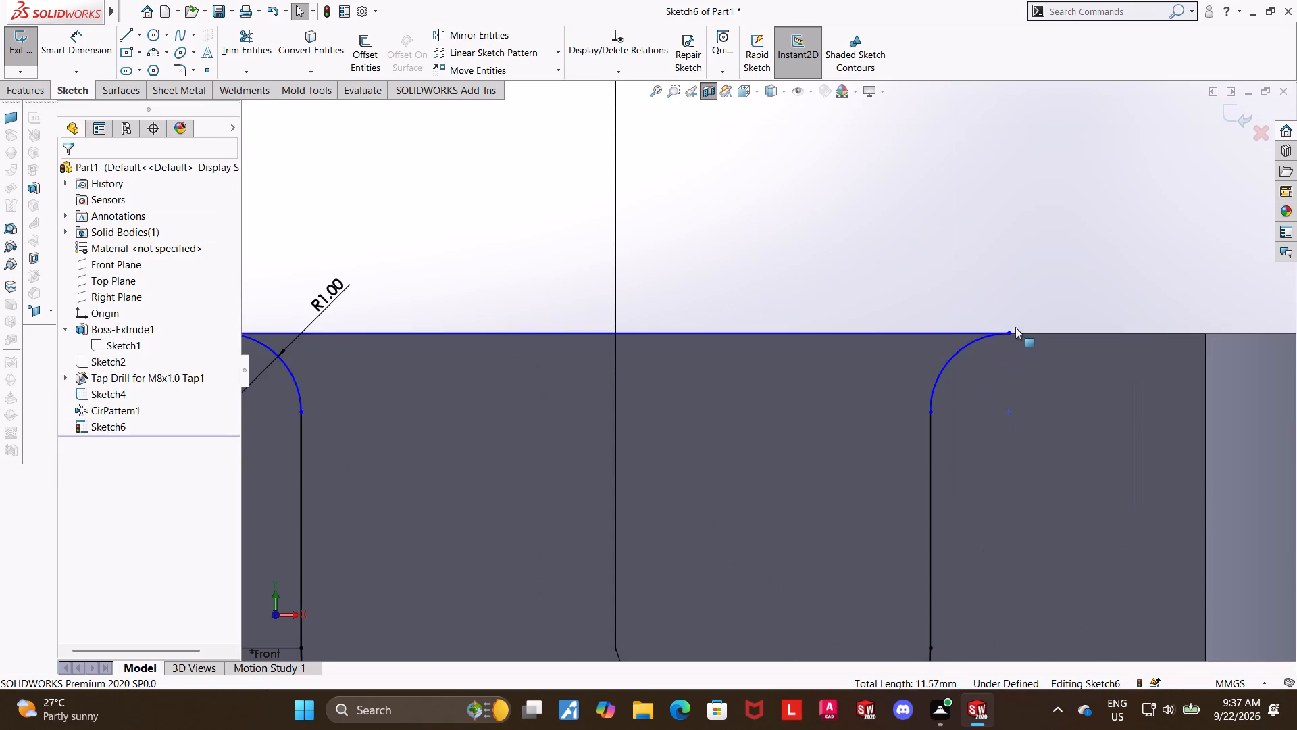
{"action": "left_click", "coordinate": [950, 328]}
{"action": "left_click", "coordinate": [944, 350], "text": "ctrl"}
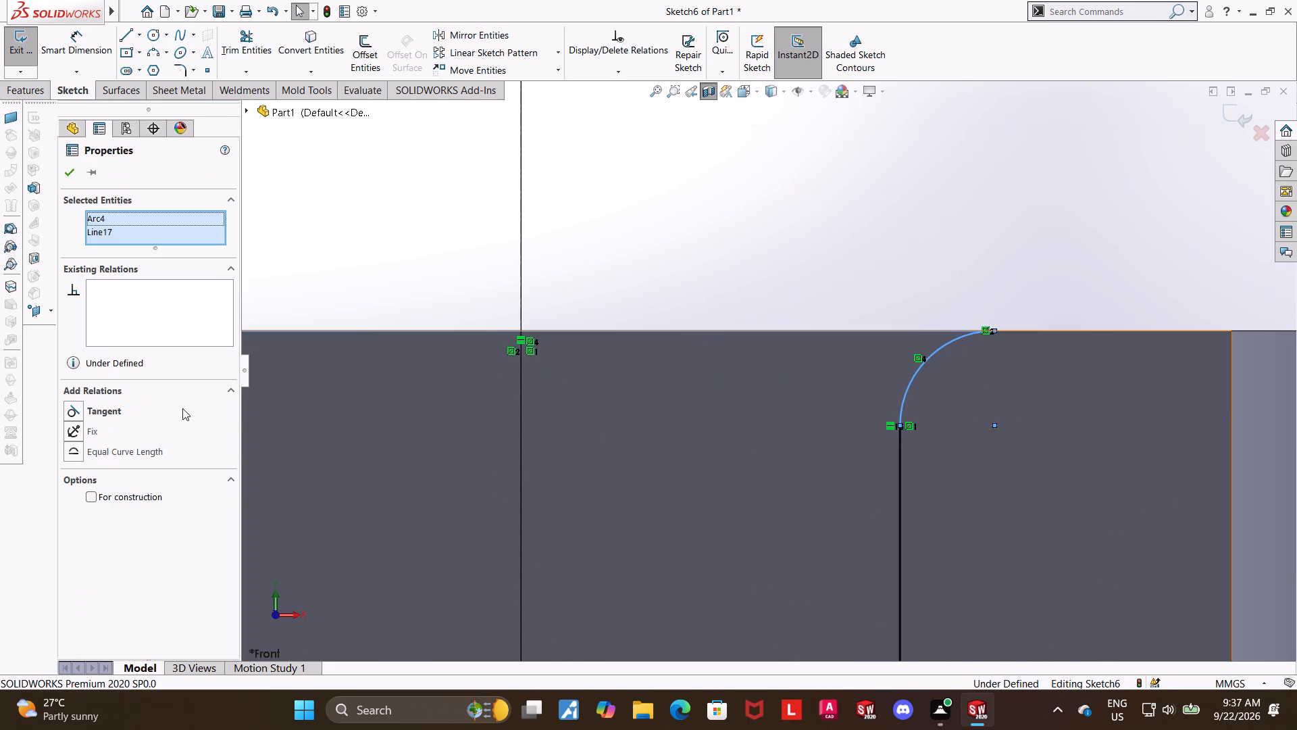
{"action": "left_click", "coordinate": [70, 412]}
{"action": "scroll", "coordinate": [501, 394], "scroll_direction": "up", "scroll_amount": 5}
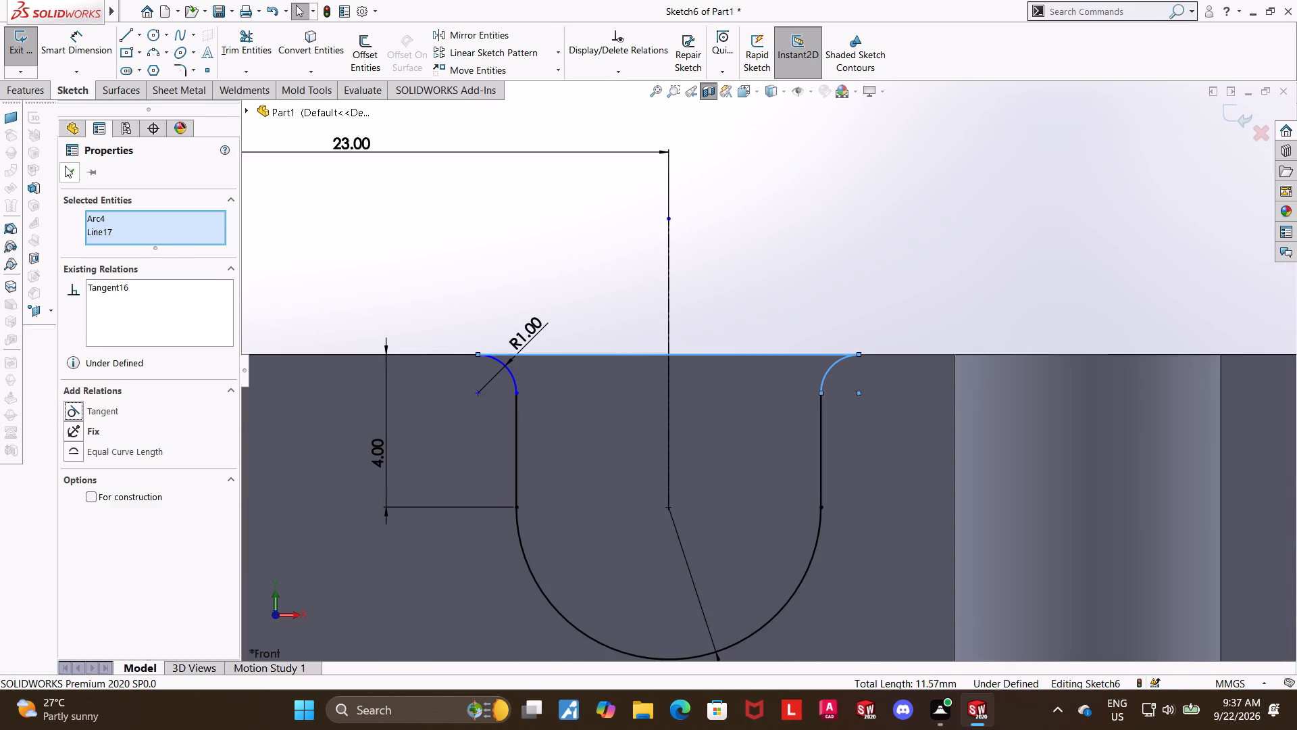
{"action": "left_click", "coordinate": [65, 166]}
Examine the junction of the inner fillet arc and the top line closely, along with the whole groove profile.
{"action": "scroll", "coordinate": [492, 338], "scroll_direction": "down", "scroll_amount": 5}
{"action": "scroll", "coordinate": [614, 411], "scroll_direction": "down", "scroll_amount": 5}
{"action": "scroll", "coordinate": [562, 321], "scroll_direction": "down", "scroll_amount": 5}
{"action": "scroll", "coordinate": [654, 362], "scroll_direction": "down", "scroll_amount": 4}
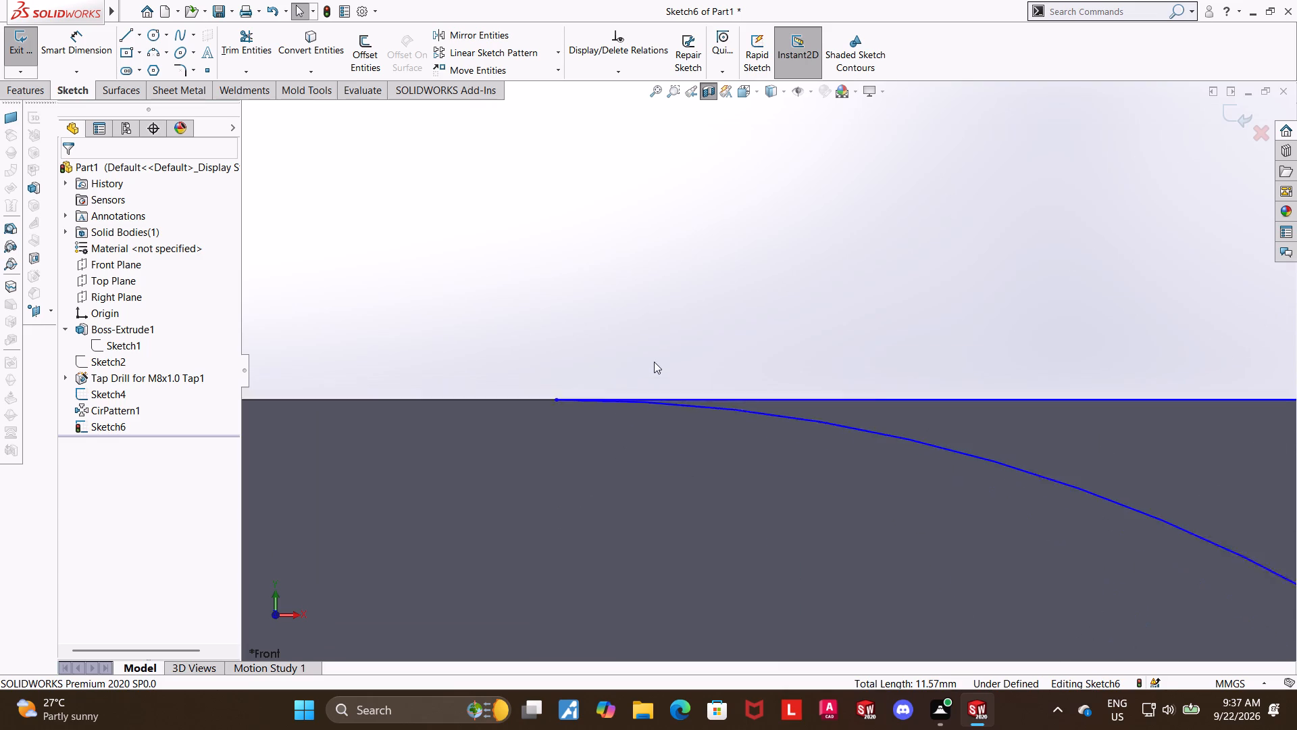
{"action": "scroll", "coordinate": [654, 362], "scroll_direction": "down", "scroll_amount": 6}
{"action": "scroll", "coordinate": [510, 391], "scroll_direction": "down", "scroll_amount": 4}
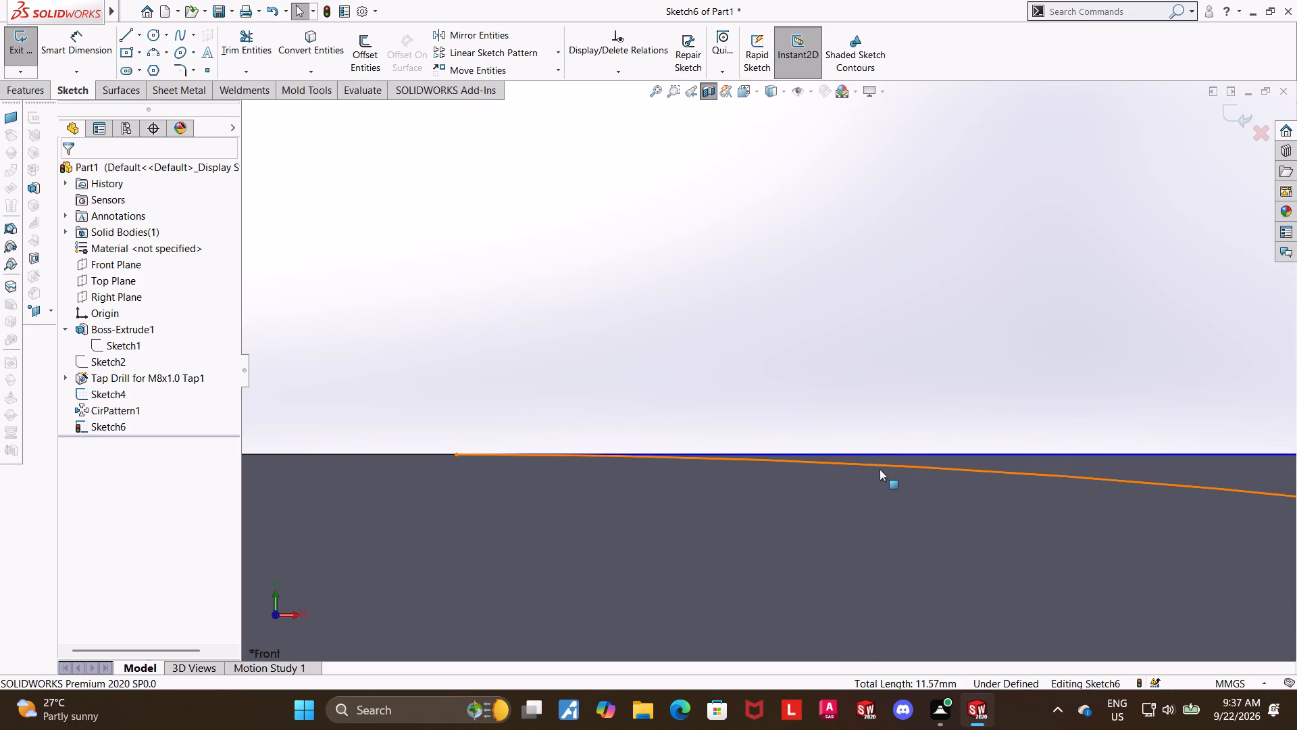
{"action": "scroll", "coordinate": [454, 455], "scroll_direction": "up", "scroll_amount": 20}
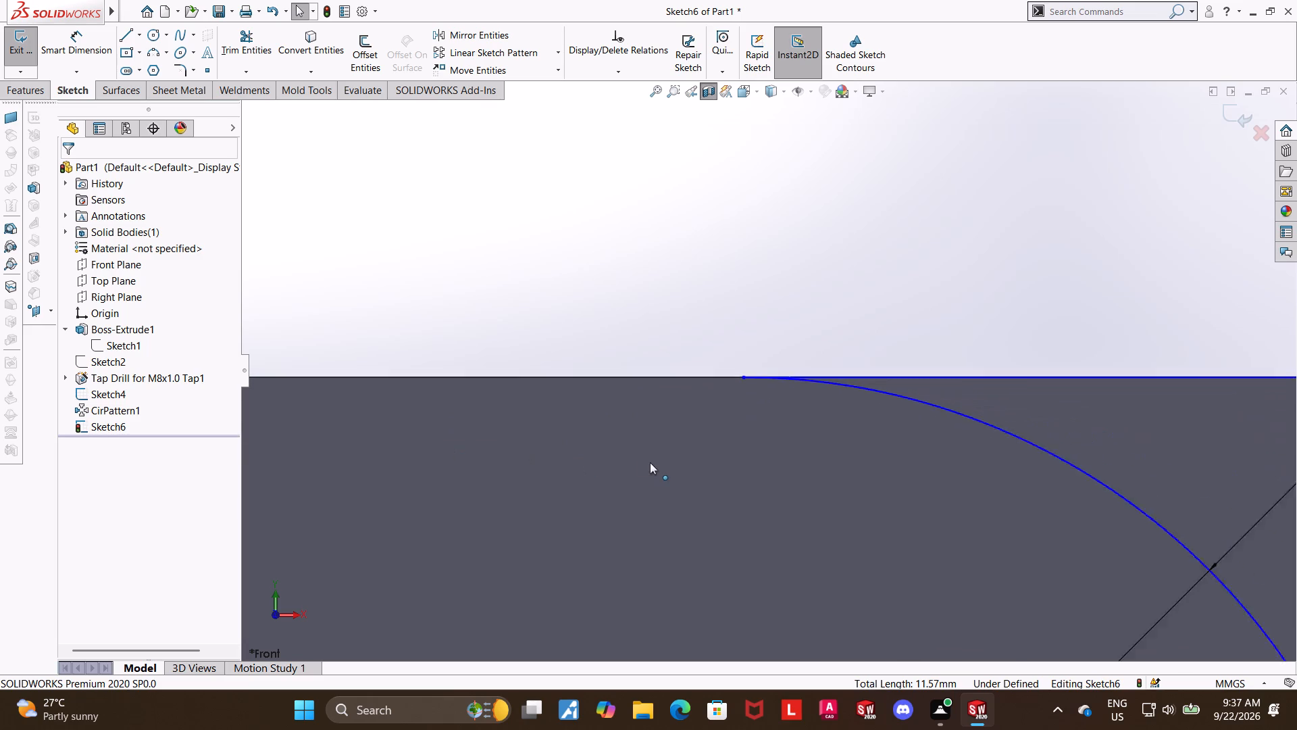
{"action": "scroll", "coordinate": [650, 462], "scroll_direction": "up", "scroll_amount": 12}
{"action": "scroll", "coordinate": [857, 469], "scroll_direction": "up", "scroll_amount": 8}
{"action": "left_click", "coordinate": [976, 323]}
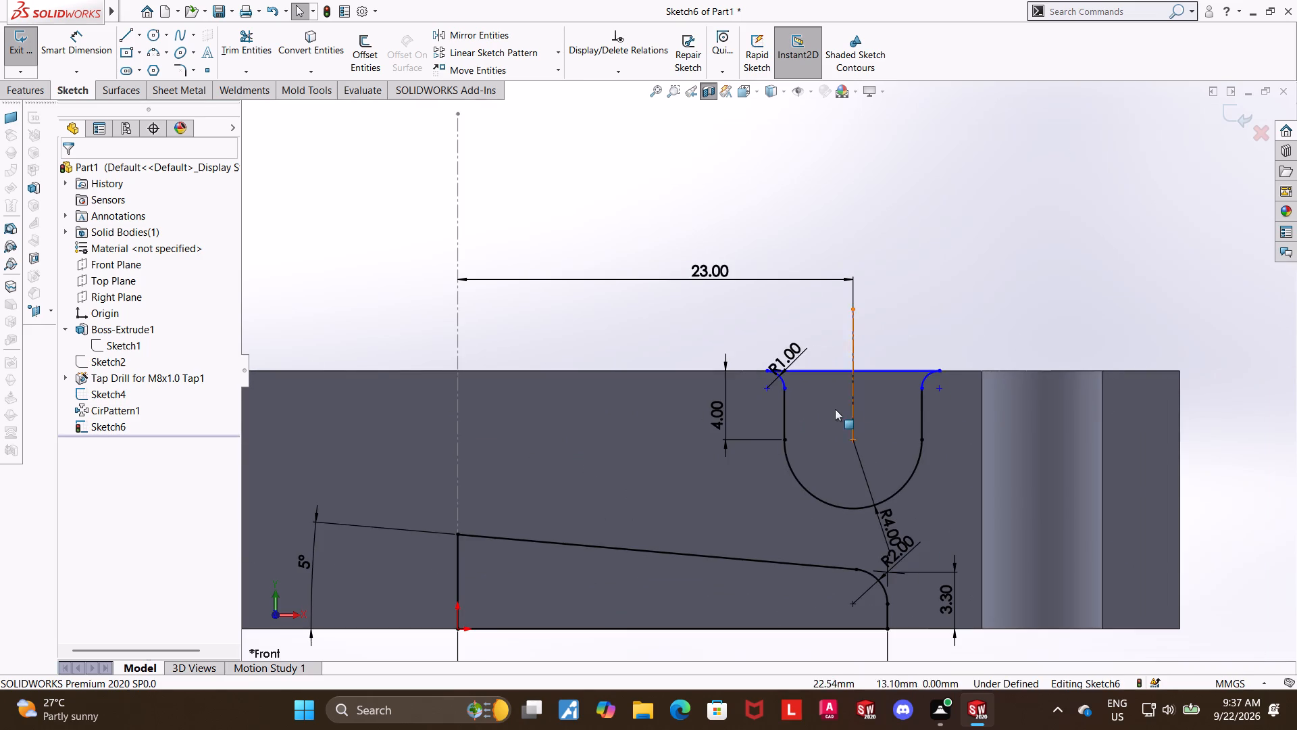
{"action": "scroll", "coordinate": [835, 409], "scroll_direction": "down", "scroll_amount": 4}
{"action": "scroll", "coordinate": [879, 354], "scroll_direction": "down", "scroll_amount": 1}
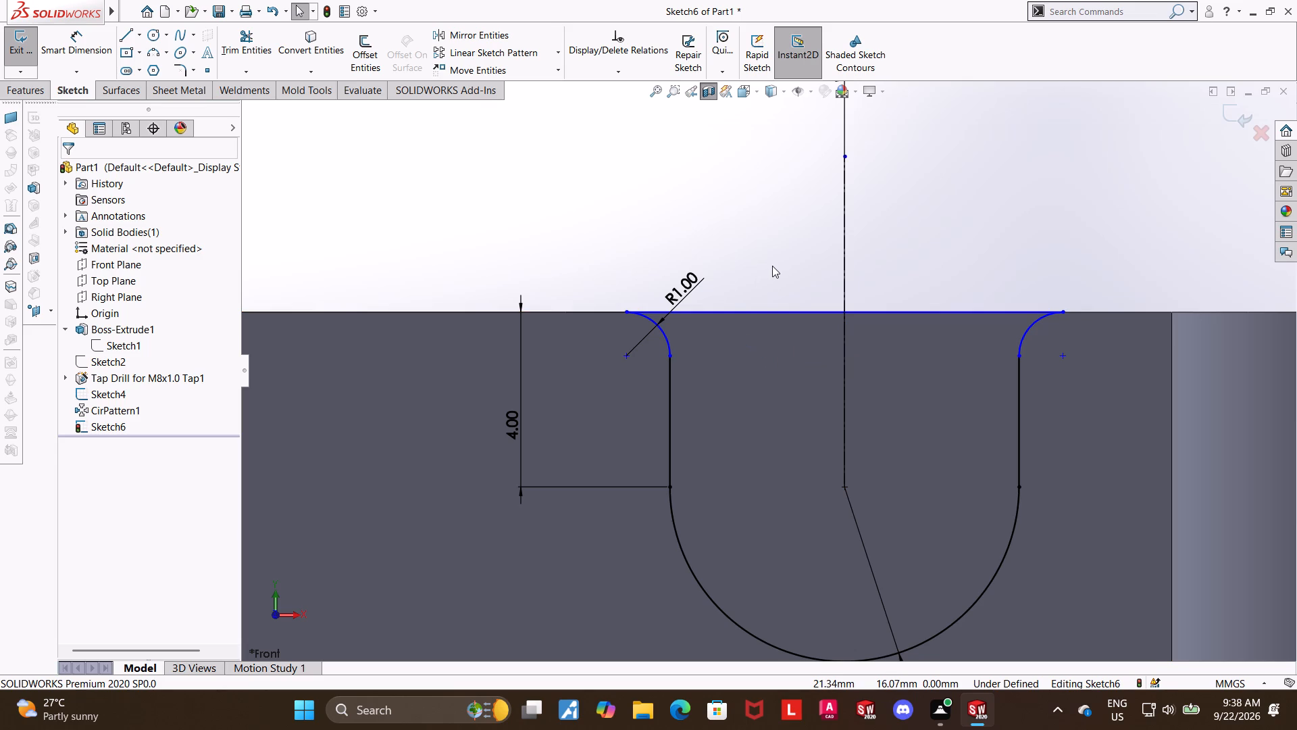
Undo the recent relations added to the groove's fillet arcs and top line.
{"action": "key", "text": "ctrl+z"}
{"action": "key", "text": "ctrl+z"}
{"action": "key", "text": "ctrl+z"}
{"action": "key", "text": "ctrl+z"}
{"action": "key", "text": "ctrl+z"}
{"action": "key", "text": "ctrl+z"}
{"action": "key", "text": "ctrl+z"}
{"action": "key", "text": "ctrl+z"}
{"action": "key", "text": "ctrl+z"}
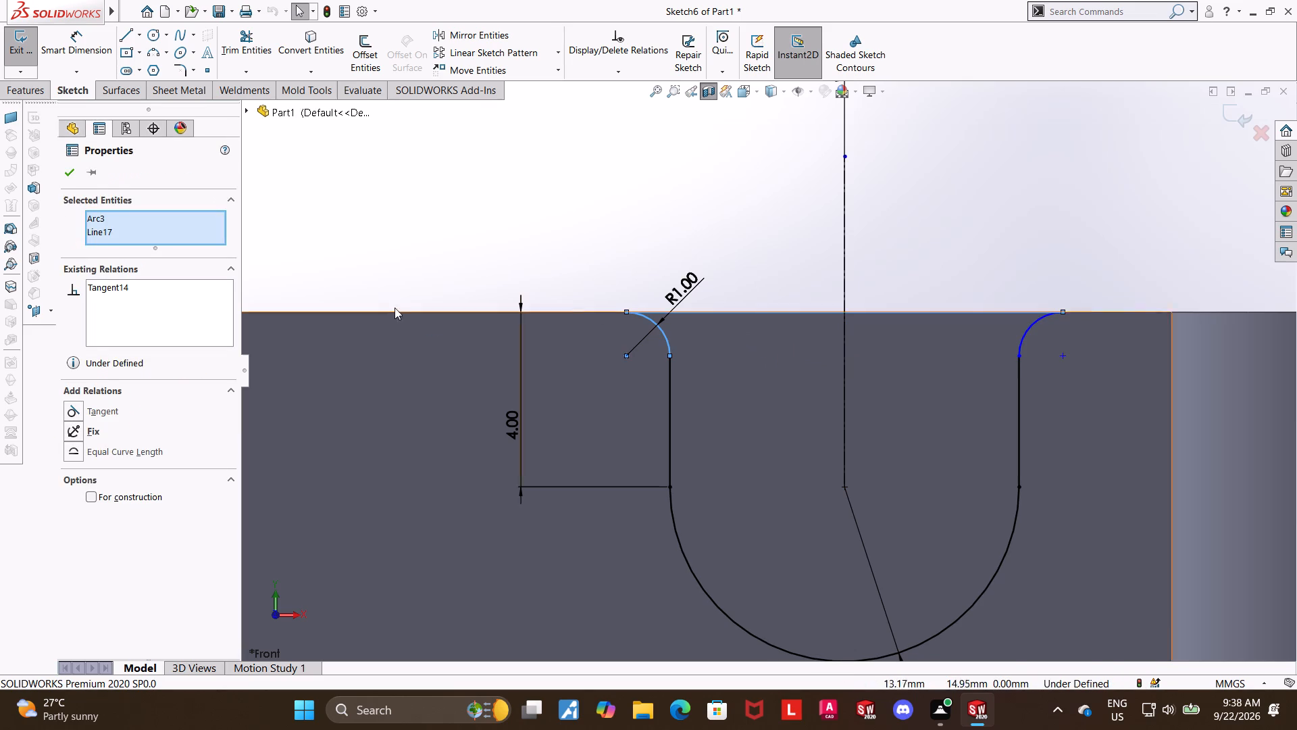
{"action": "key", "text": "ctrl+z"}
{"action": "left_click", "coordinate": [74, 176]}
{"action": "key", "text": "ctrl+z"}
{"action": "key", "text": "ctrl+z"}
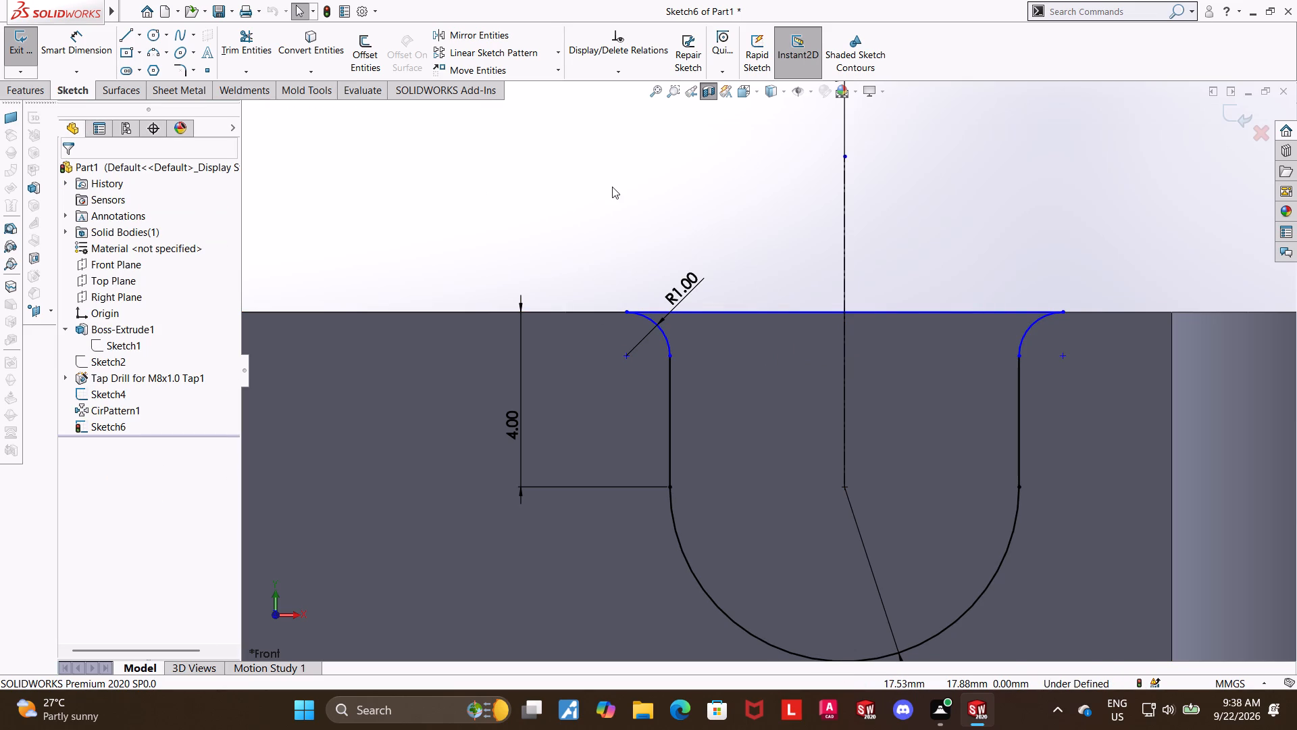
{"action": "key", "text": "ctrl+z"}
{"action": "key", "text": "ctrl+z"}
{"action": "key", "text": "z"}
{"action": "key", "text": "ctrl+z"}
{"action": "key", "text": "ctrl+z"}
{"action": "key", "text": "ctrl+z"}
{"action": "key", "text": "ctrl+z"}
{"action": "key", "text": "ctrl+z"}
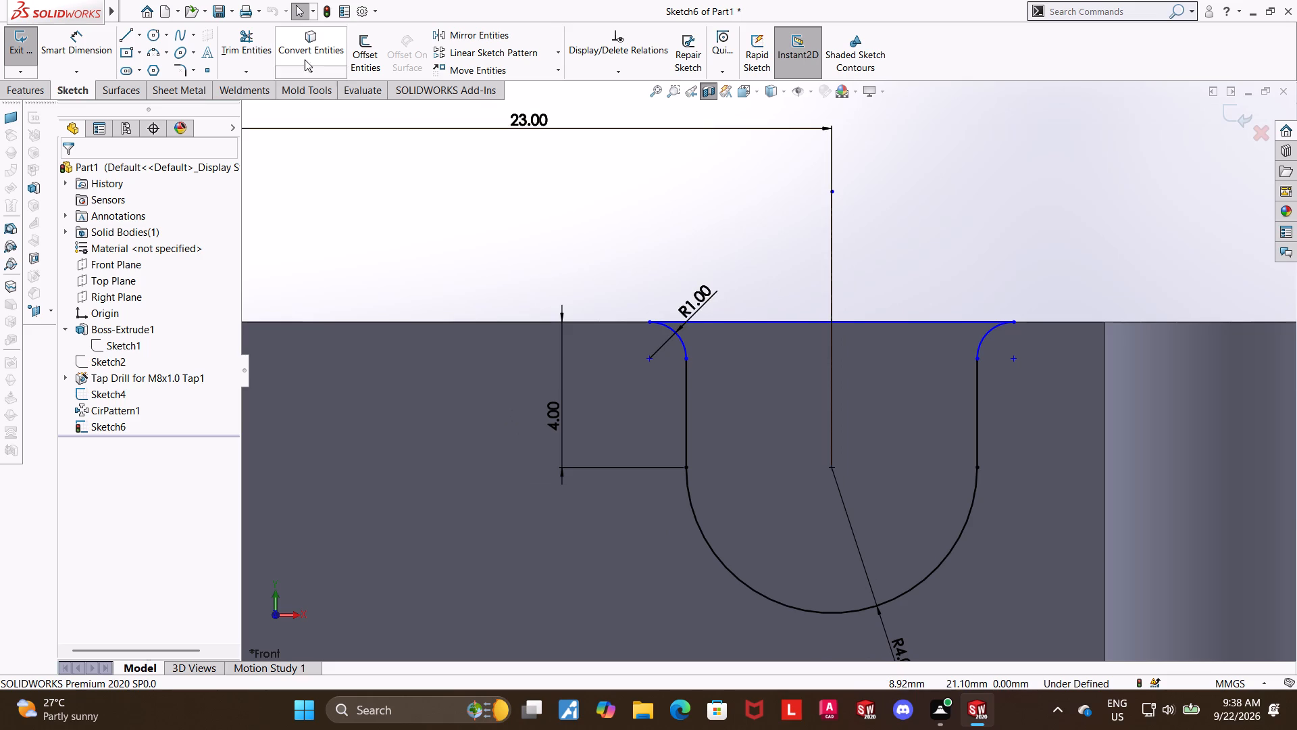
Trim away both 1 mm fillet arcs and the horizontal line closing the groove's top.
{"action": "left_click", "coordinate": [242, 43]}
{"action": "left_click_drag", "start_coordinate": [723, 269], "coordinate": [658, 342]}
{"action": "left_click_drag", "start_coordinate": [978, 270], "coordinate": [977, 272]}
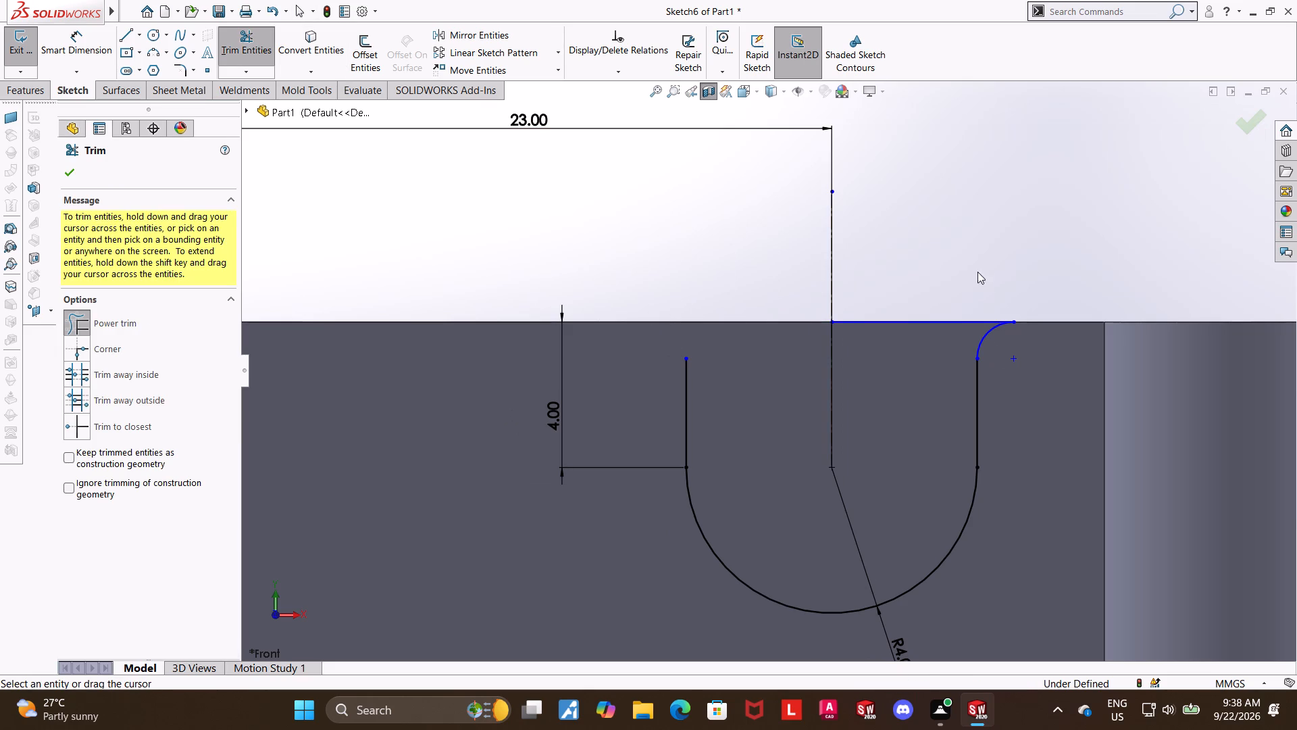
{"action": "left_click_drag", "start_coordinate": [977, 272], "coordinate": [996, 348]}
{"action": "key", "text": "Escape"}
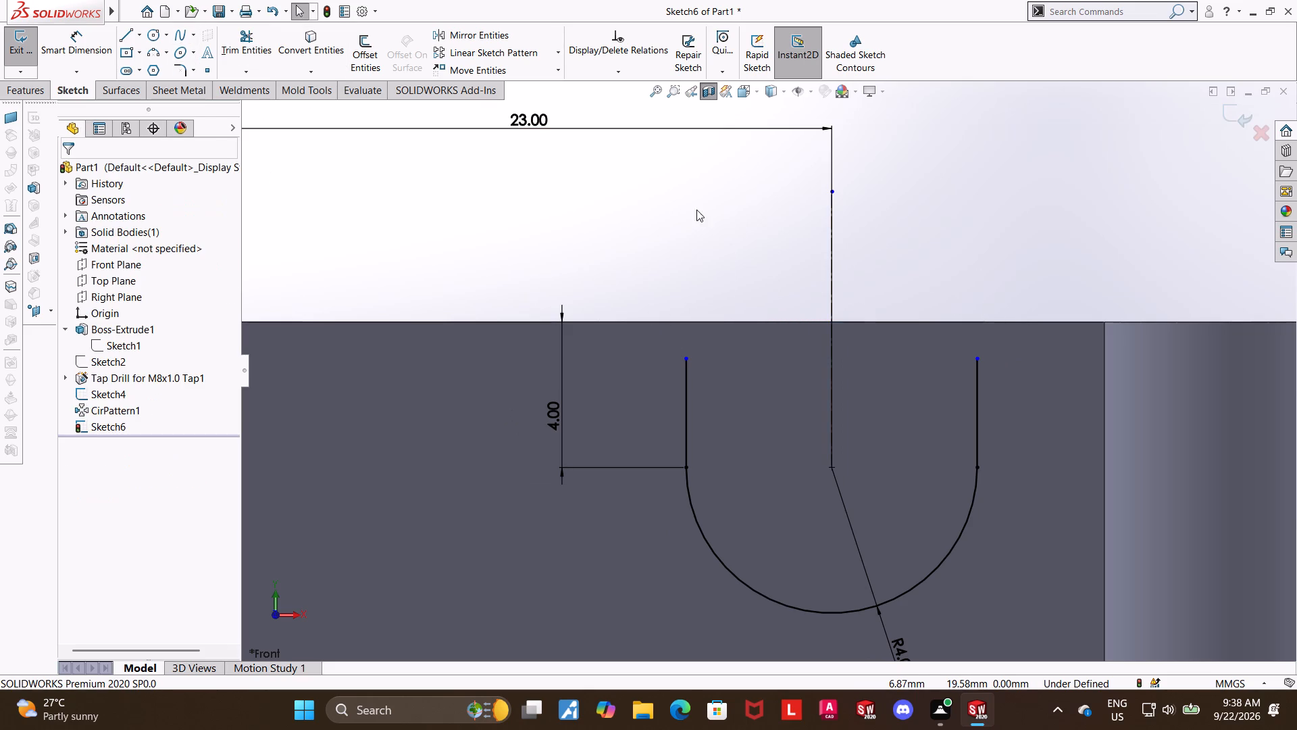
Extend the groove profile's vertical sides to the disc's top edge and close the profile with a horizontal line.
{"action": "left_click_drag", "start_coordinate": [682, 356], "coordinate": [682, 320]}
{"action": "left_click", "coordinate": [742, 228]}
{"action": "left_click", "coordinate": [129, 33]}
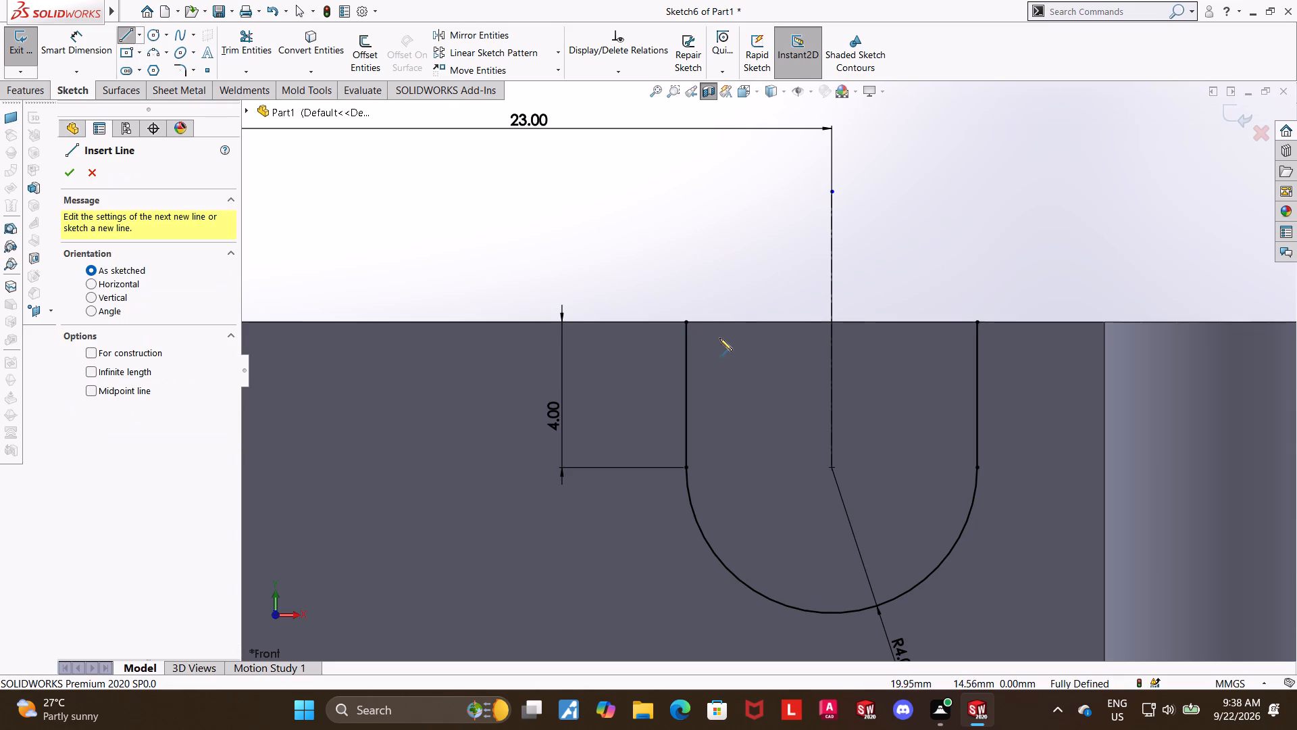
{"action": "left_click", "coordinate": [688, 324]}
{"action": "left_click", "coordinate": [973, 323]}
{"action": "key", "text": "Escape"}
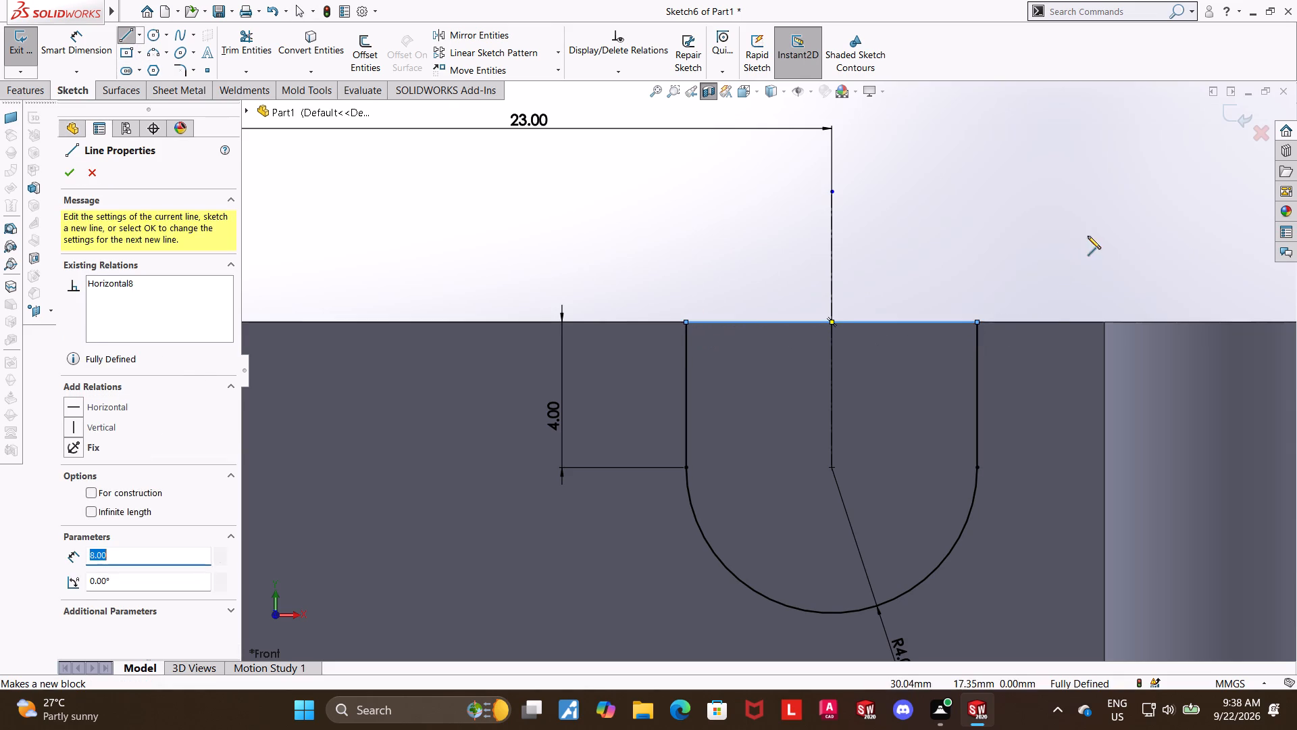
{"action": "key", "text": "Escape"}
{"action": "key", "text": "Escape"}
{"action": "key", "text": "Escape"}
Finish the sketch and revolve-cut the groove and bottom recess profiles 360° about the disc's vertical centerline.
{"action": "scroll", "coordinate": [884, 347], "scroll_direction": "up", "scroll_amount": 2}
{"action": "scroll", "coordinate": [954, 432], "scroll_direction": "up", "scroll_amount": 3}
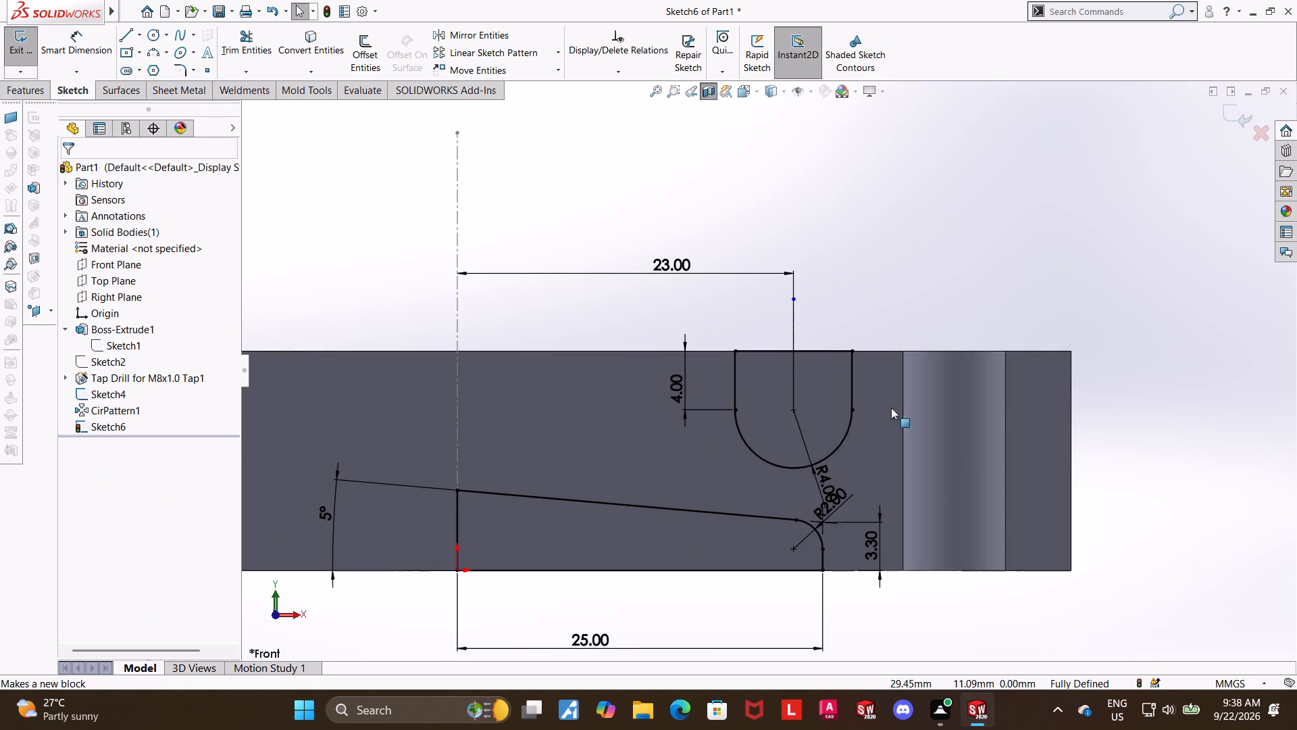
{"action": "left_click", "coordinate": [1079, 203]}
{"action": "left_click", "coordinate": [1229, 116]}
{"action": "middle_click_drag", "start_coordinate": [1144, 255], "coordinate": [1129, 276]}
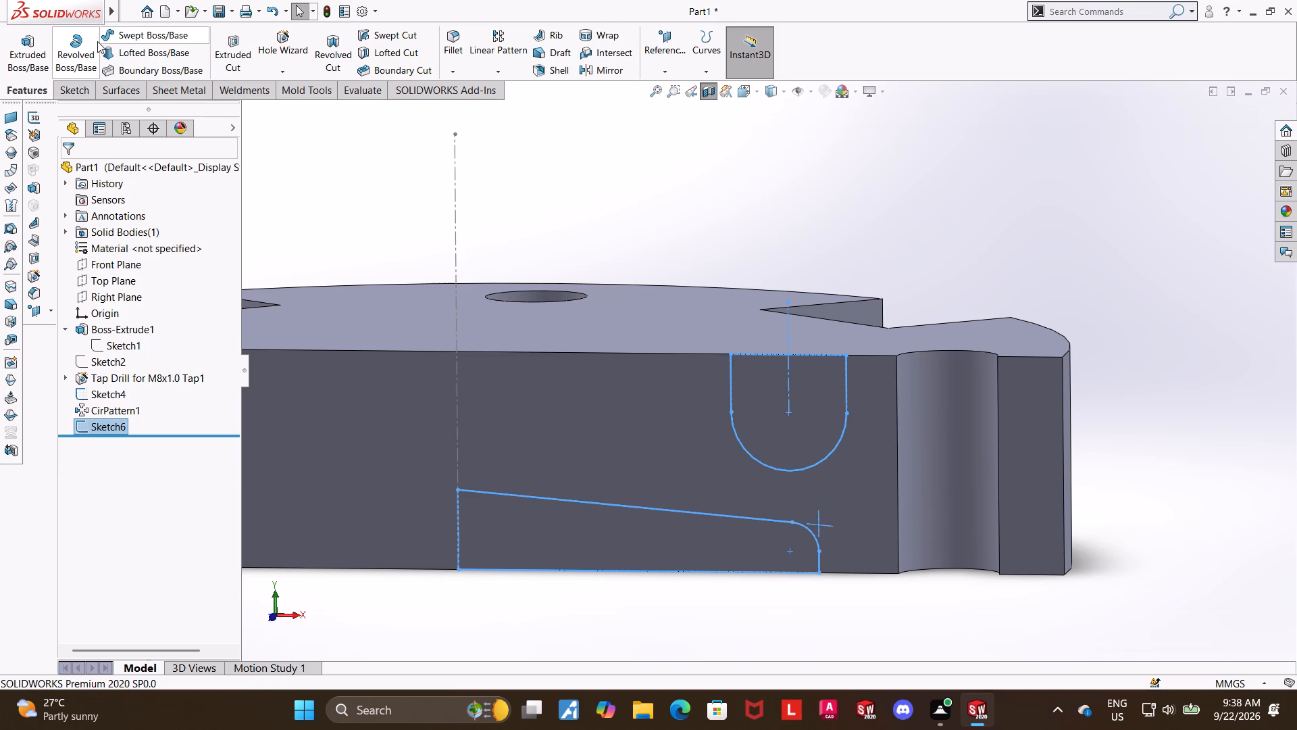
{"action": "left_click", "coordinate": [336, 43]}
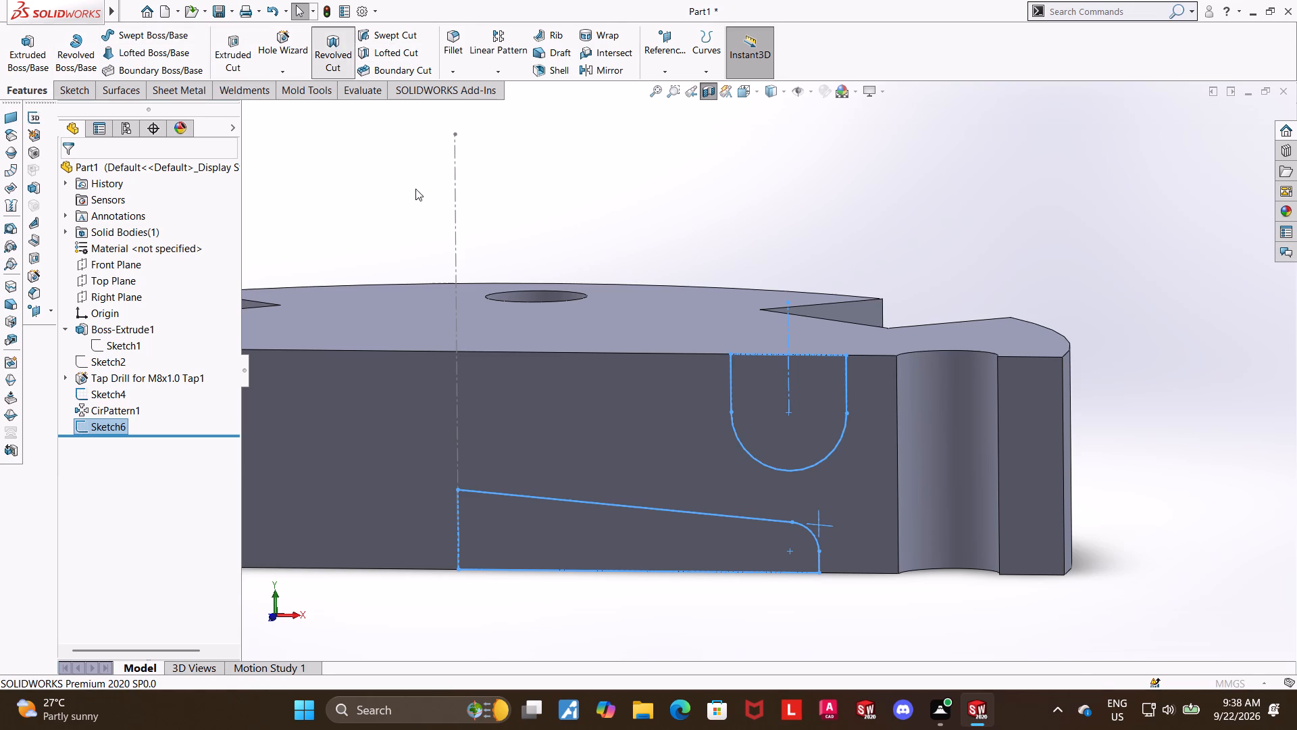
{"action": "left_click", "coordinate": [457, 242]}
{"action": "scroll", "coordinate": [574, 212], "scroll_direction": "up", "scroll_amount": 4}
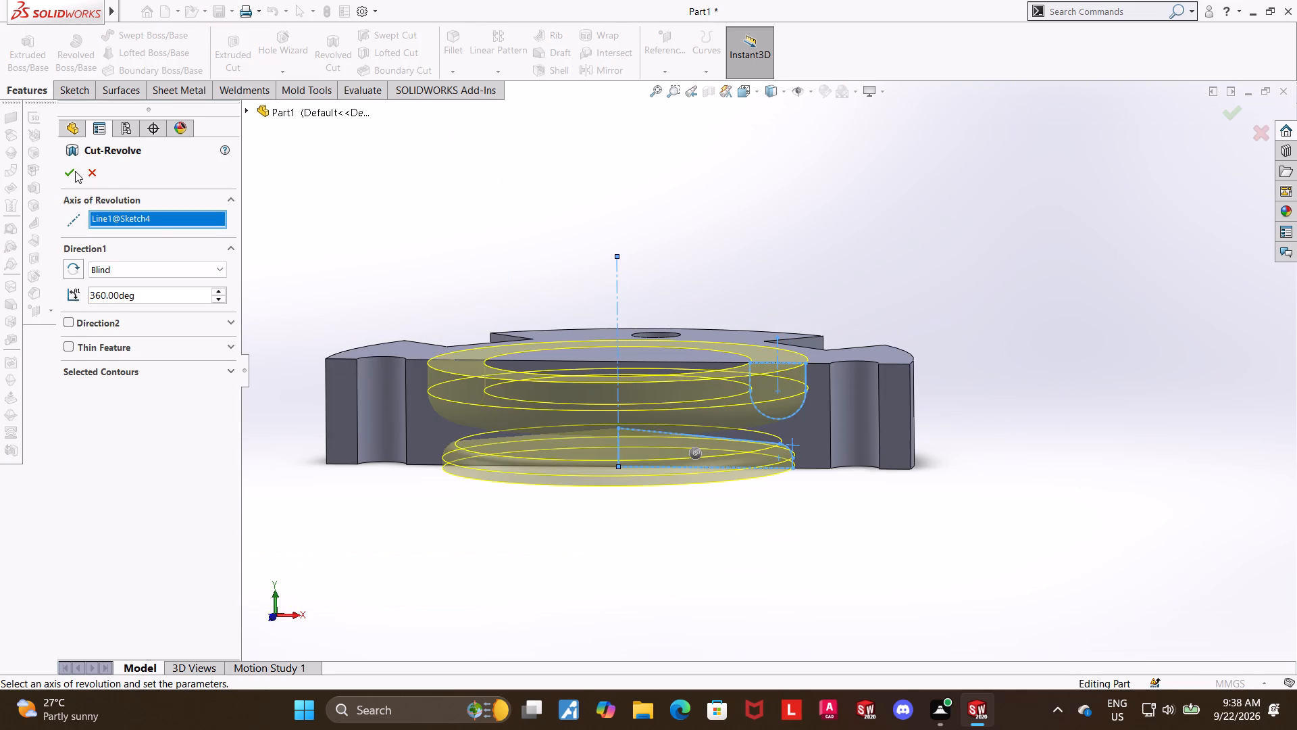
{"action": "left_click", "coordinate": [73, 170]}
{"action": "left_click", "coordinate": [641, 600]}
Fillet the inner and outer top edges of the U-shaped groove with a 1 mm radius.
{"action": "middle_click_drag", "start_coordinate": [655, 501], "coordinate": [659, 493]}
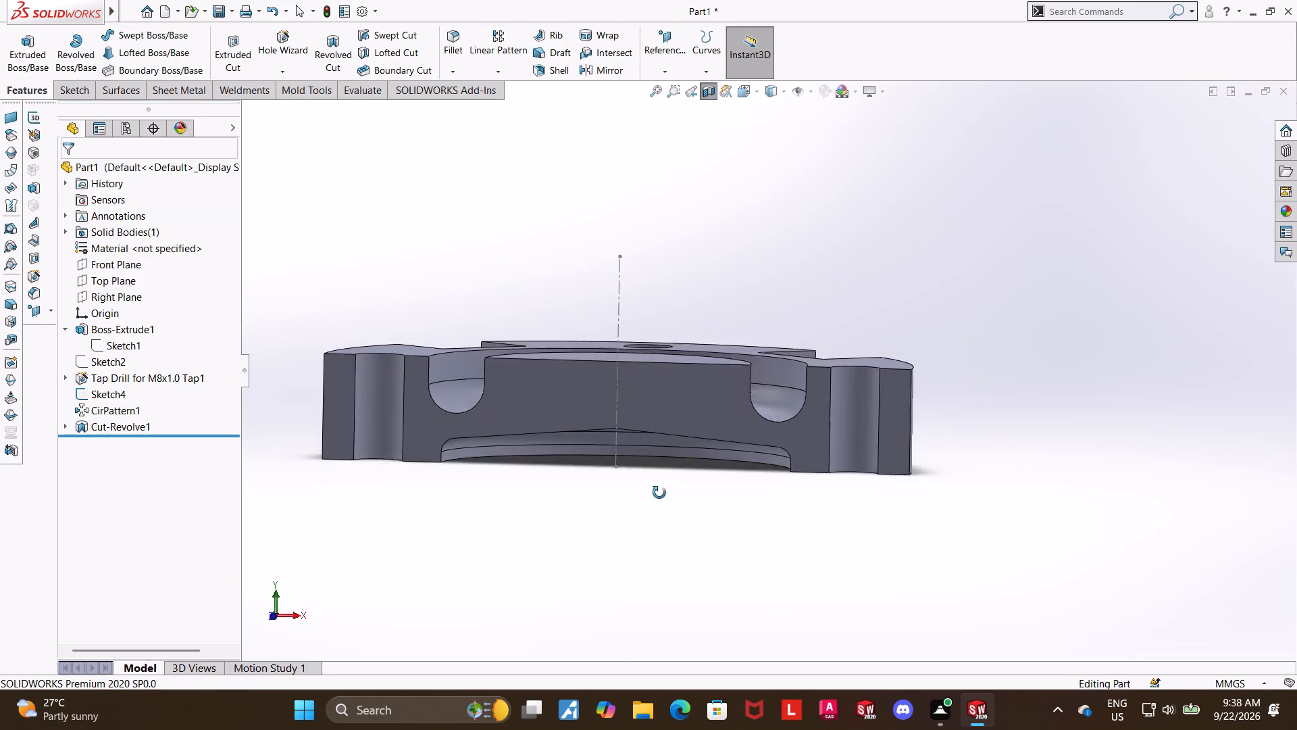
{"action": "middle_click_drag", "start_coordinate": [659, 493], "coordinate": [665, 468]}
{"action": "left_click", "coordinate": [749, 97]}
{"action": "left_click", "coordinate": [626, 424]}
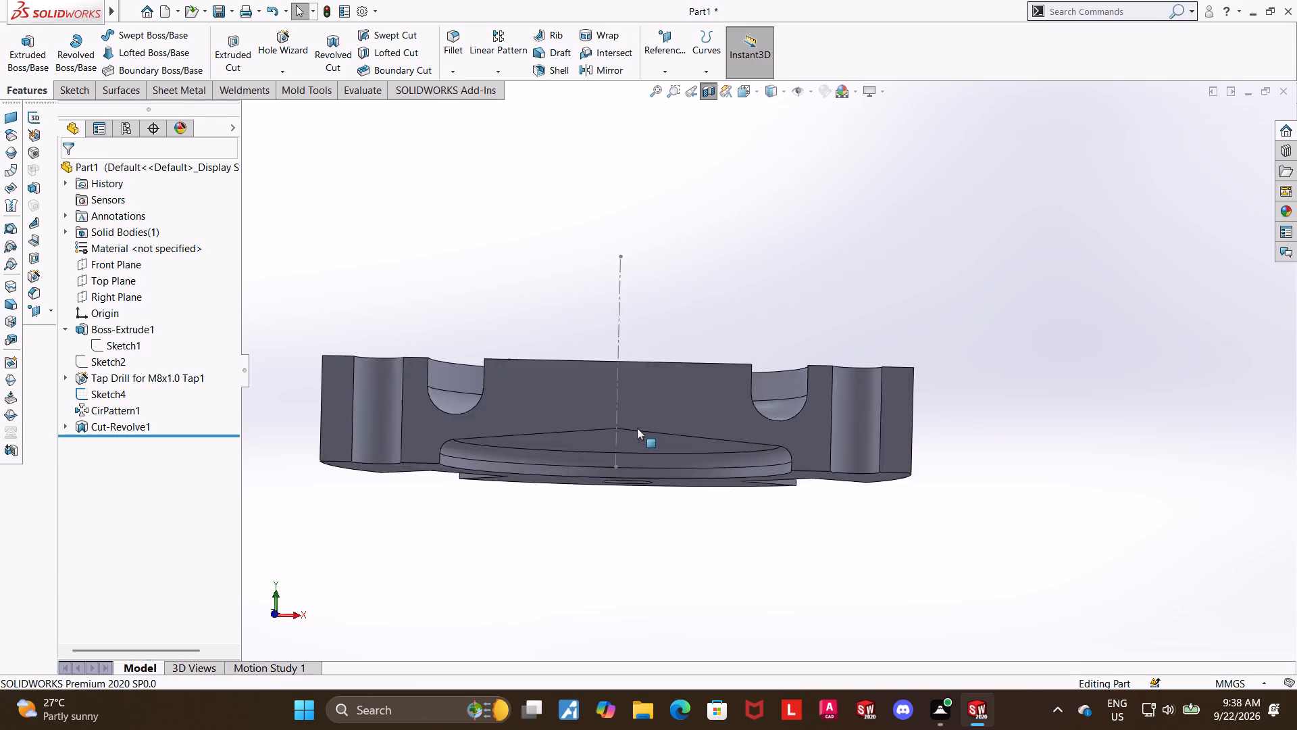
{"action": "middle_click_drag", "start_coordinate": [1008, 274], "coordinate": [1007, 378]}
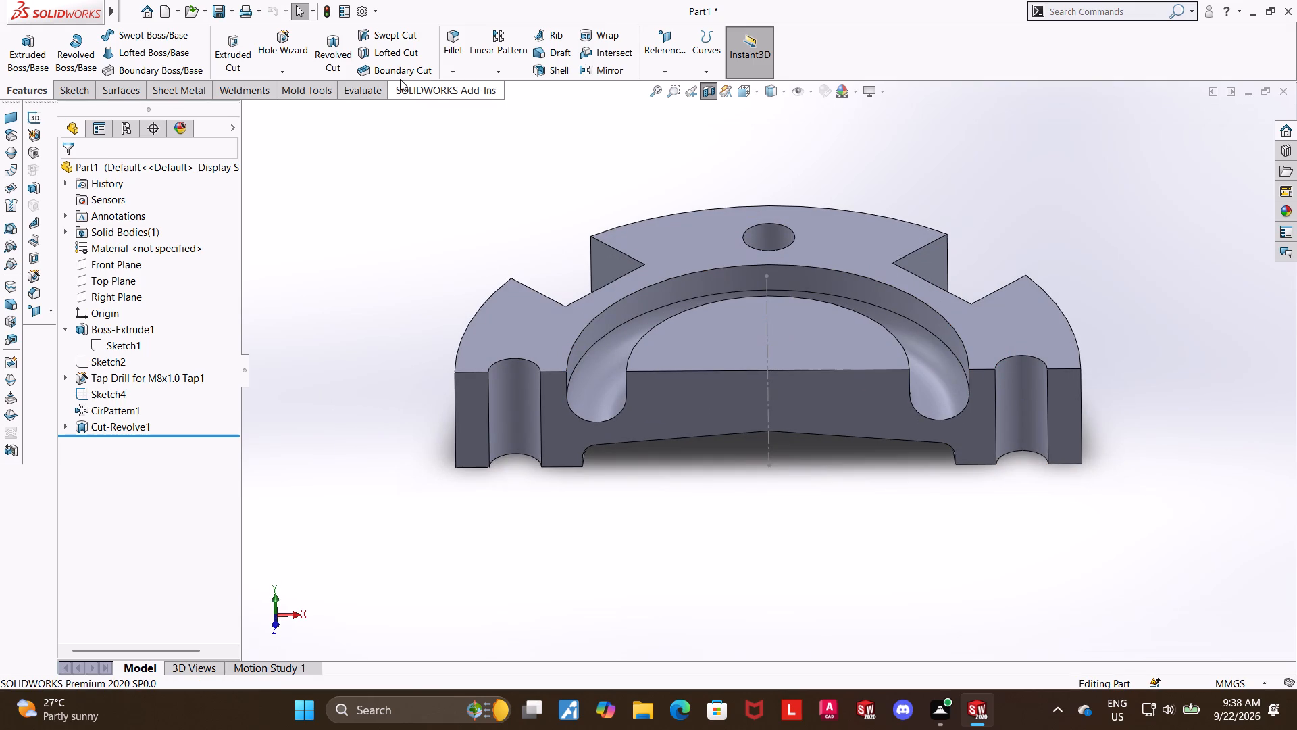
{"action": "left_click", "coordinate": [447, 34]}
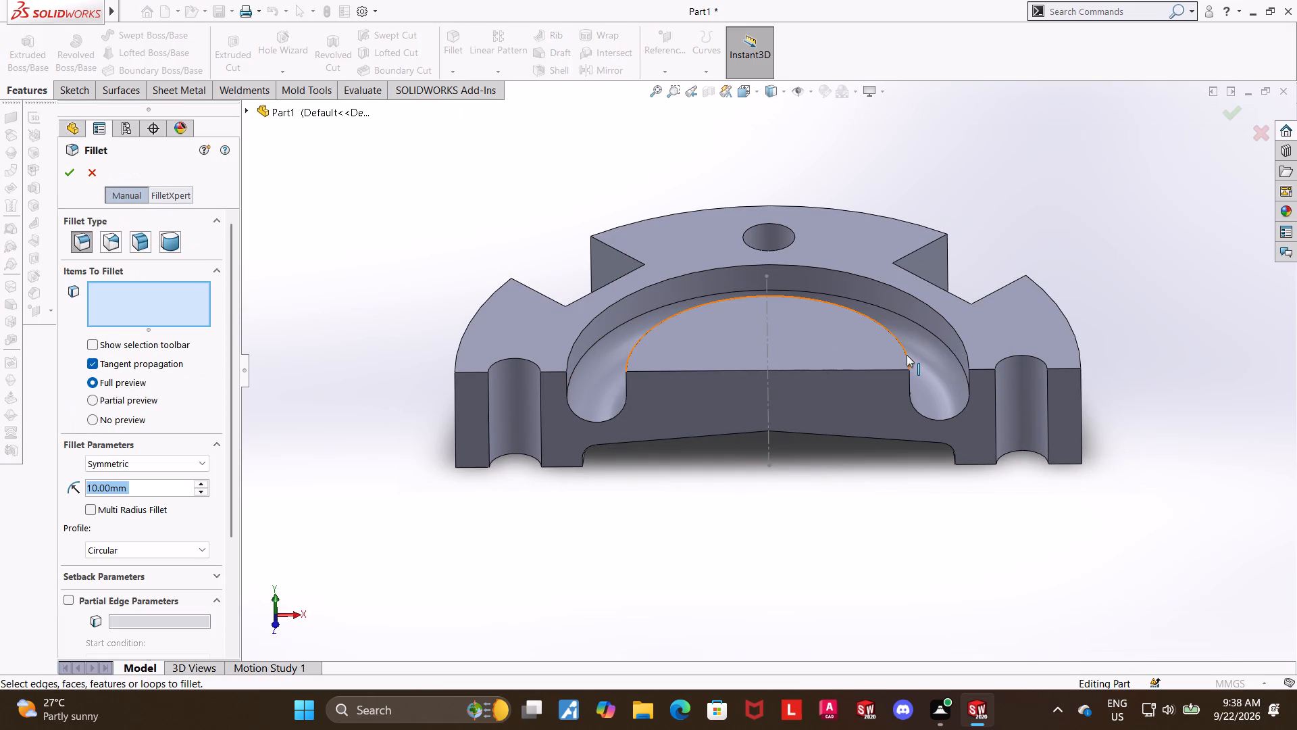
{"action": "scroll", "coordinate": [940, 389], "scroll_direction": "down", "scroll_amount": 5}
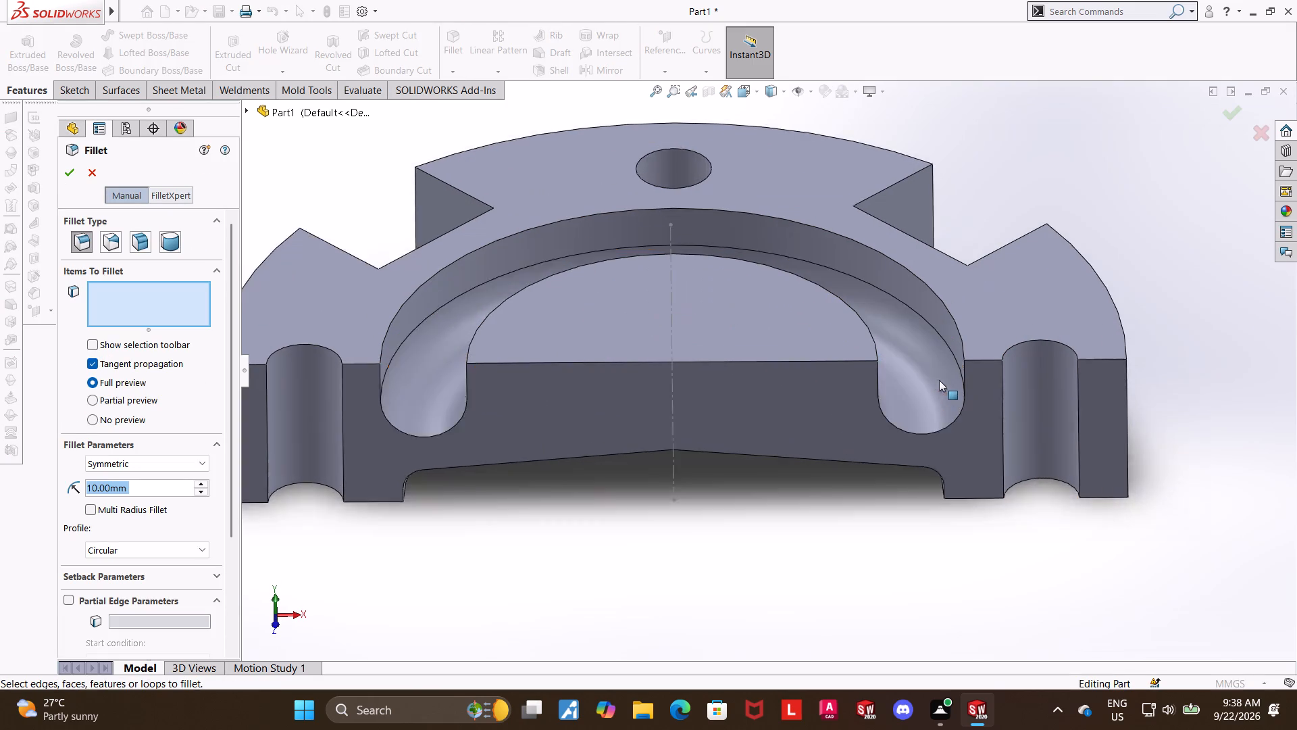
{"action": "middle_click_drag", "start_coordinate": [1157, 193], "coordinate": [1142, 127]}
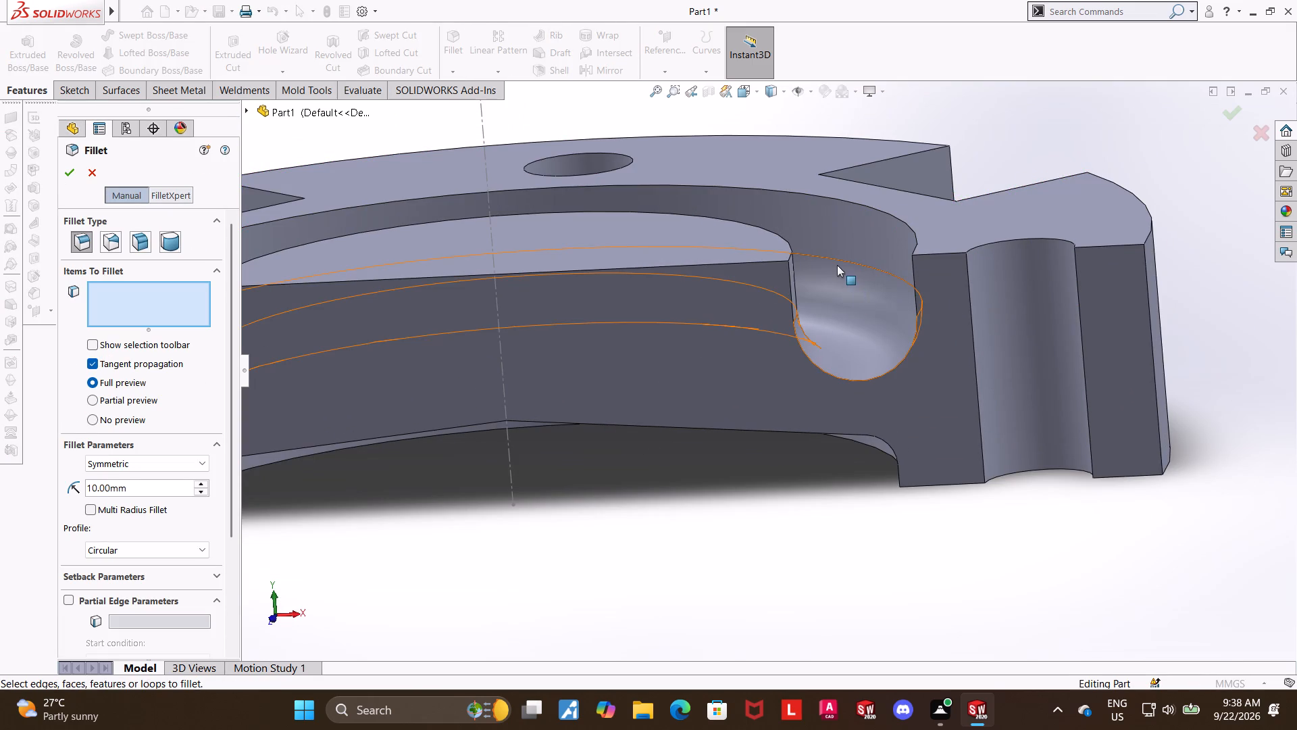
{"action": "left_click", "coordinate": [788, 258]}
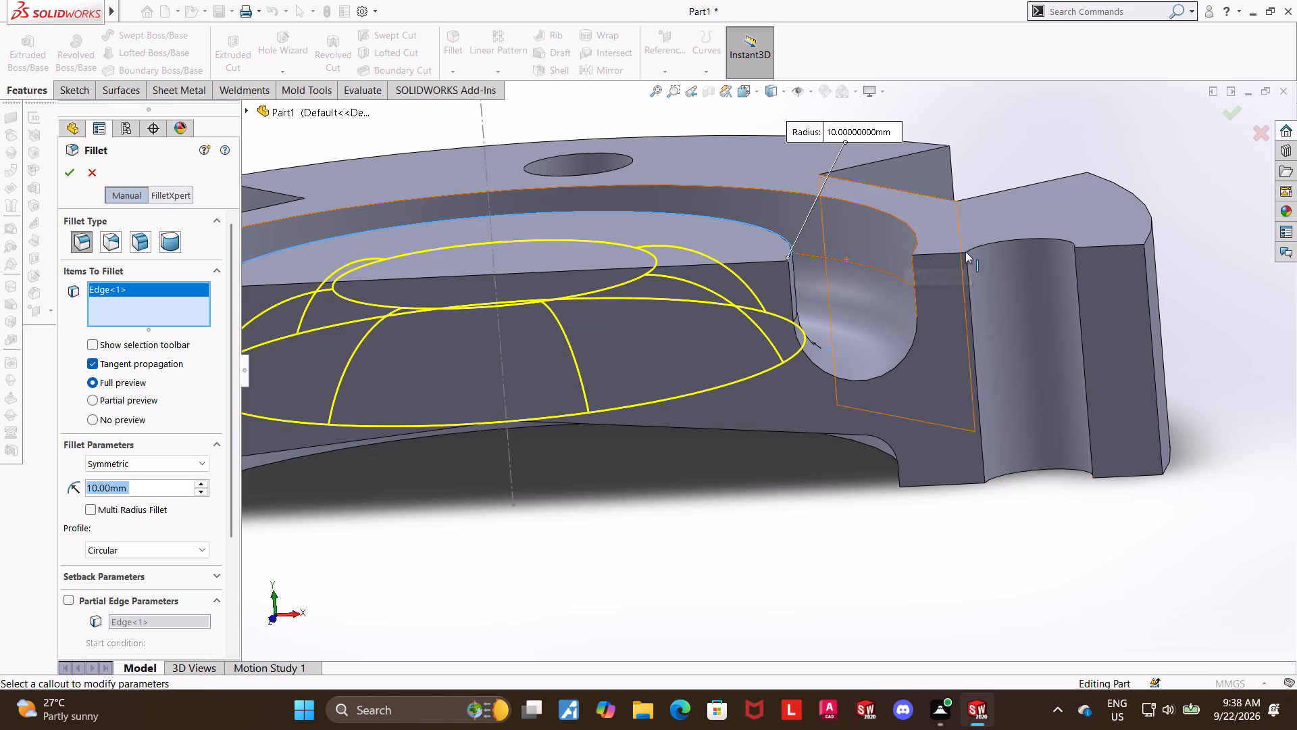
{"action": "scroll", "coordinate": [892, 485], "scroll_direction": "up", "scroll_amount": 1}
{"action": "middle_click_drag", "start_coordinate": [914, 488], "coordinate": [969, 532]}
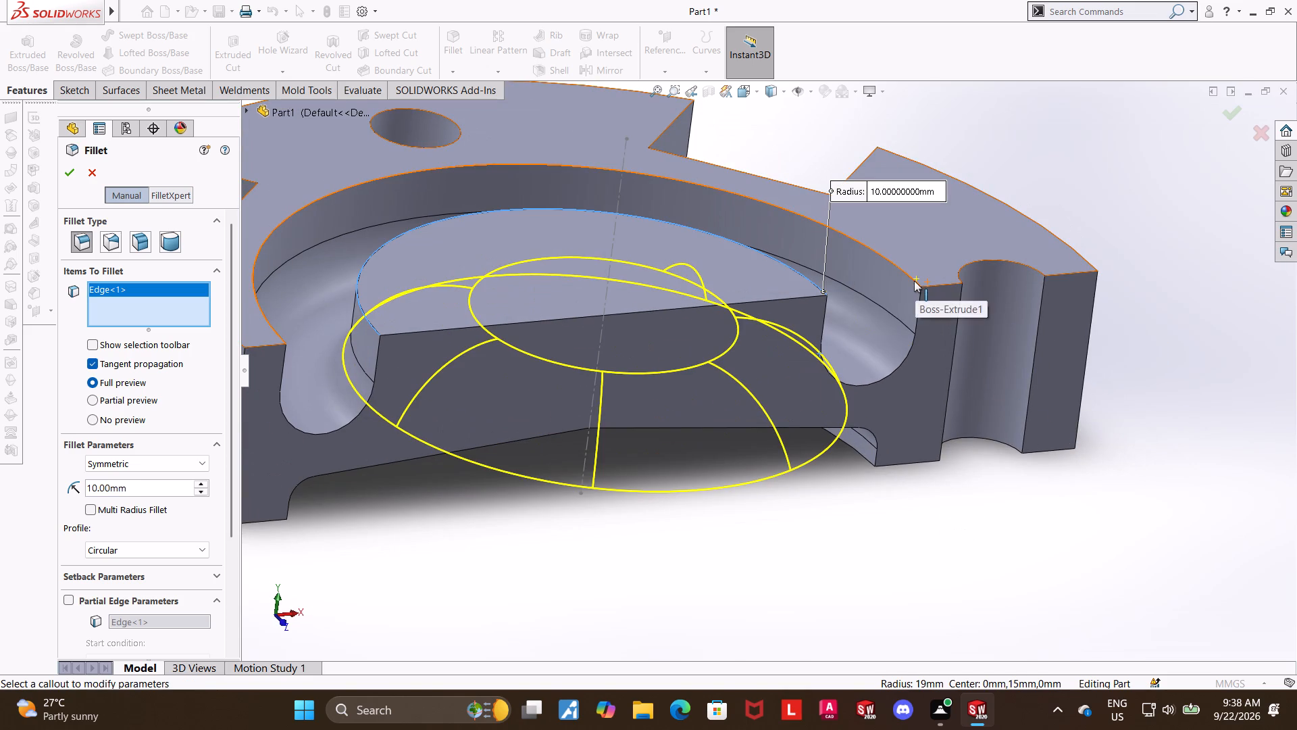
{"action": "left_click", "coordinate": [911, 280]}
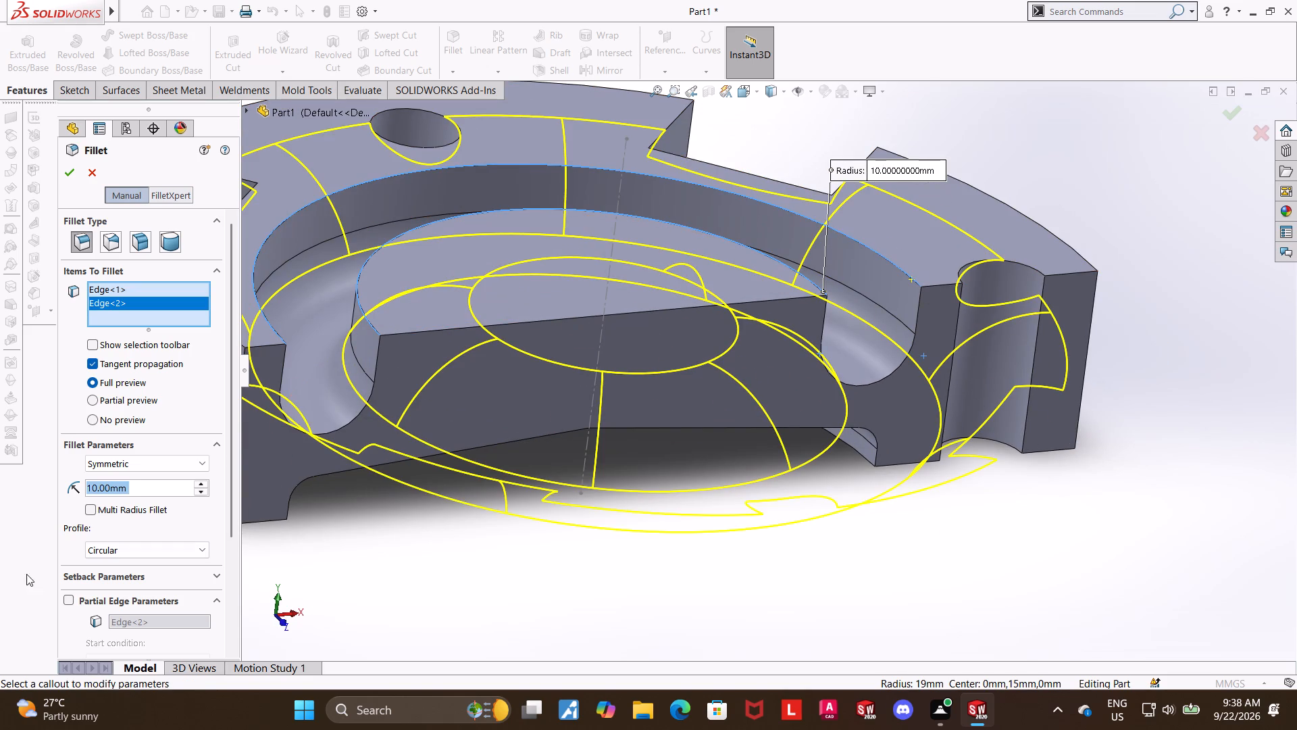
{"action": "key", "text": "1"}
{"action": "key", "text": "Return"}
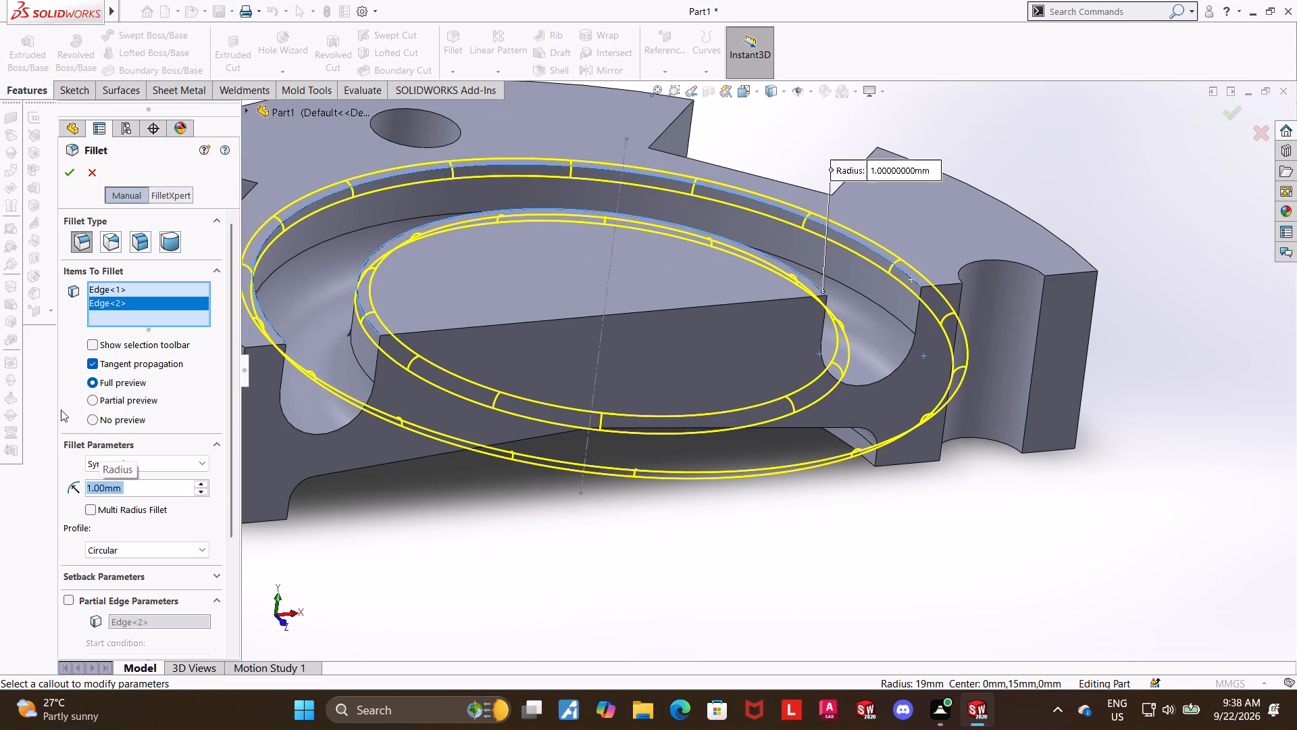
{"action": "left_click", "coordinate": [77, 179]}
{"action": "left_click", "coordinate": [944, 508]}
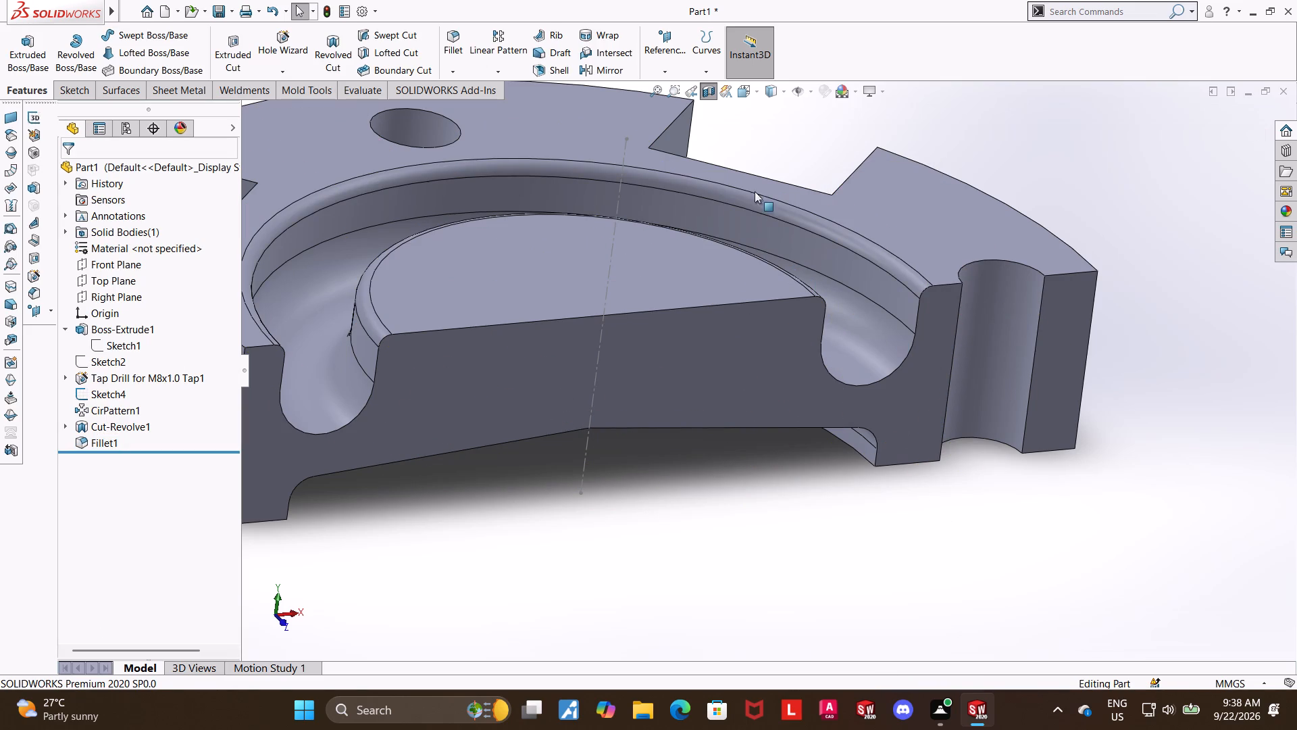
Start a sketch on the Front Plane and draw a vertical centerline upward from the origin past the disc's top.
{"action": "left_click", "coordinate": [751, 93]}
{"action": "left_click", "coordinate": [693, 496]}
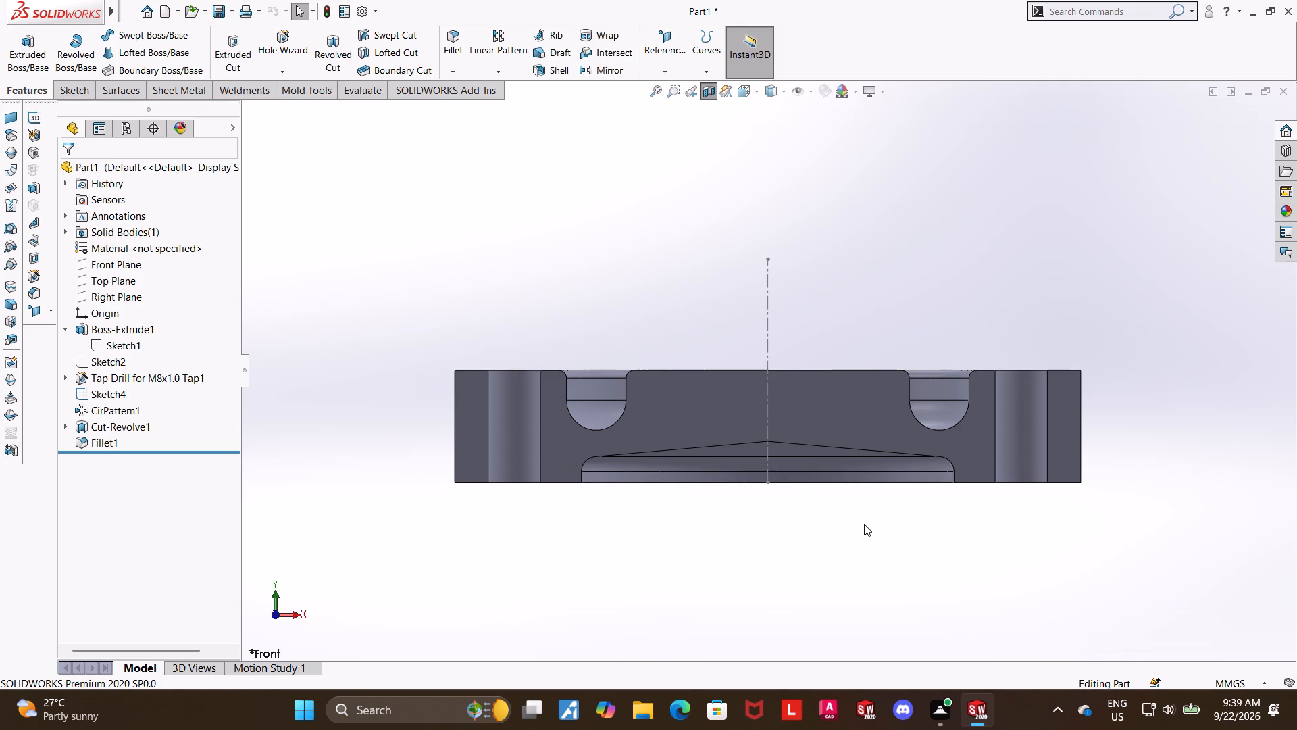
{"action": "scroll", "coordinate": [891, 524], "scroll_direction": "up", "scroll_amount": 1}
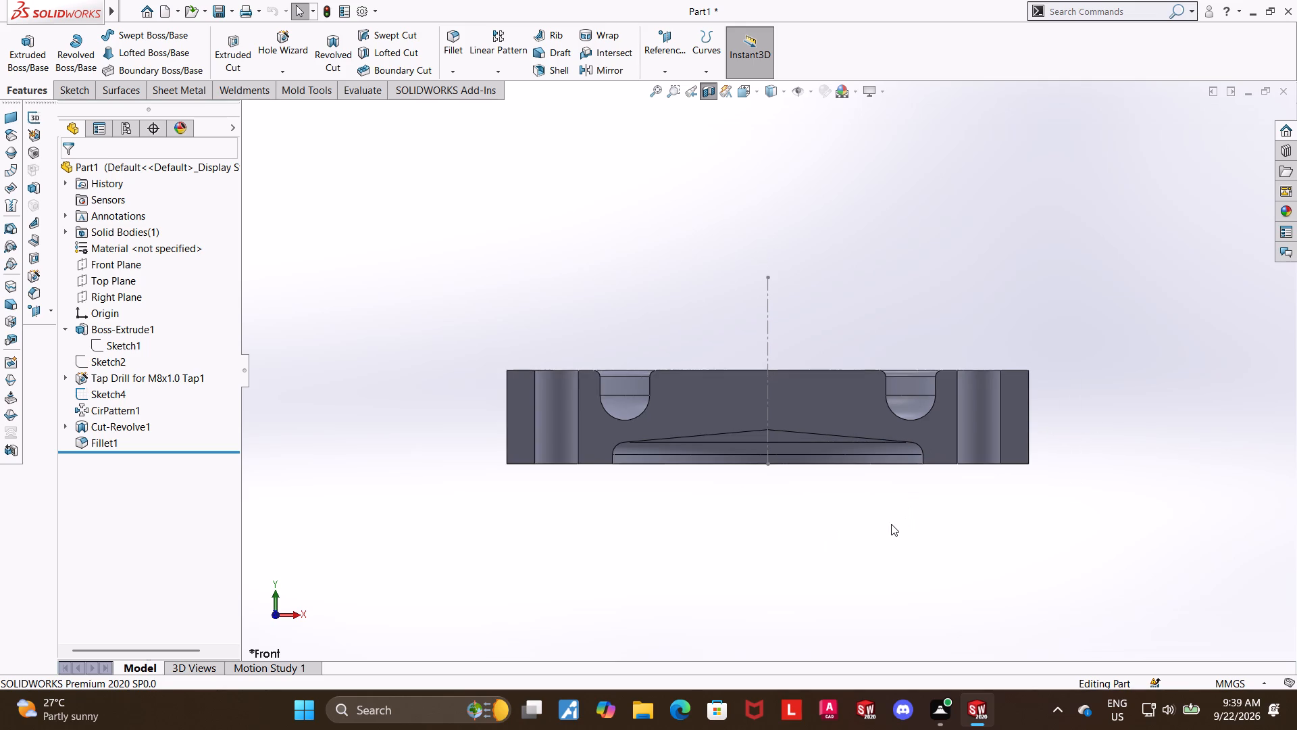
{"action": "scroll", "coordinate": [803, 404], "scroll_direction": "down", "scroll_amount": 3}
{"action": "scroll", "coordinate": [798, 525], "scroll_direction": "up", "scroll_amount": 4}
{"action": "middle_click_drag", "start_coordinate": [799, 365], "coordinate": [795, 456]}
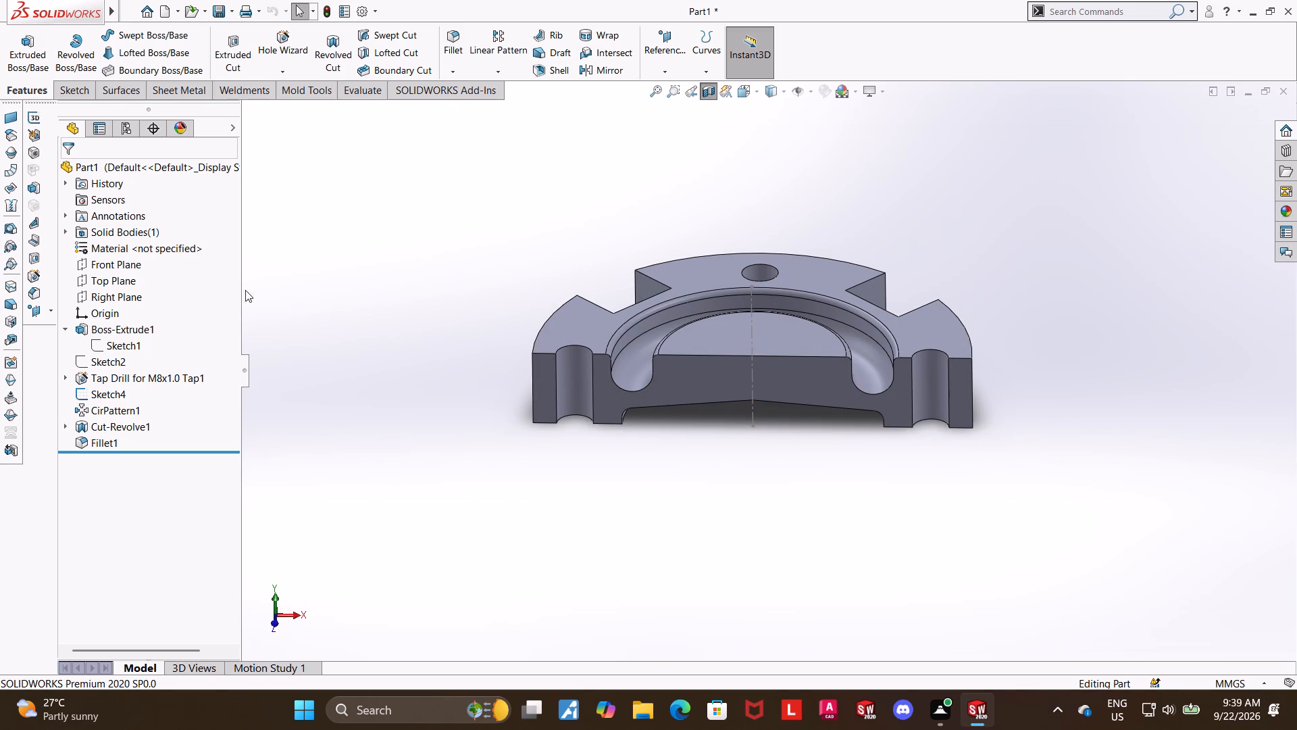
{"action": "left_click", "coordinate": [99, 260]}
{"action": "left_click", "coordinate": [111, 249]}
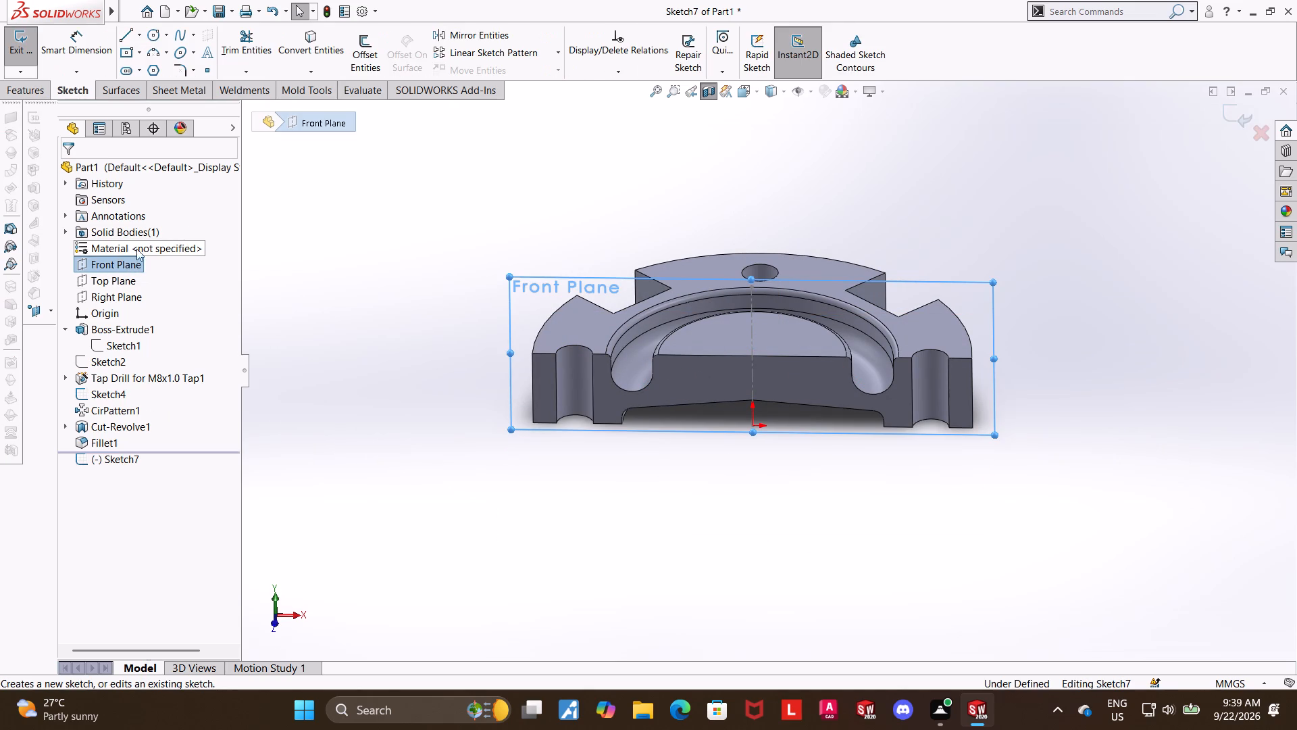
{"action": "left_click", "coordinate": [126, 462]}
{"action": "left_click", "coordinate": [165, 434]}
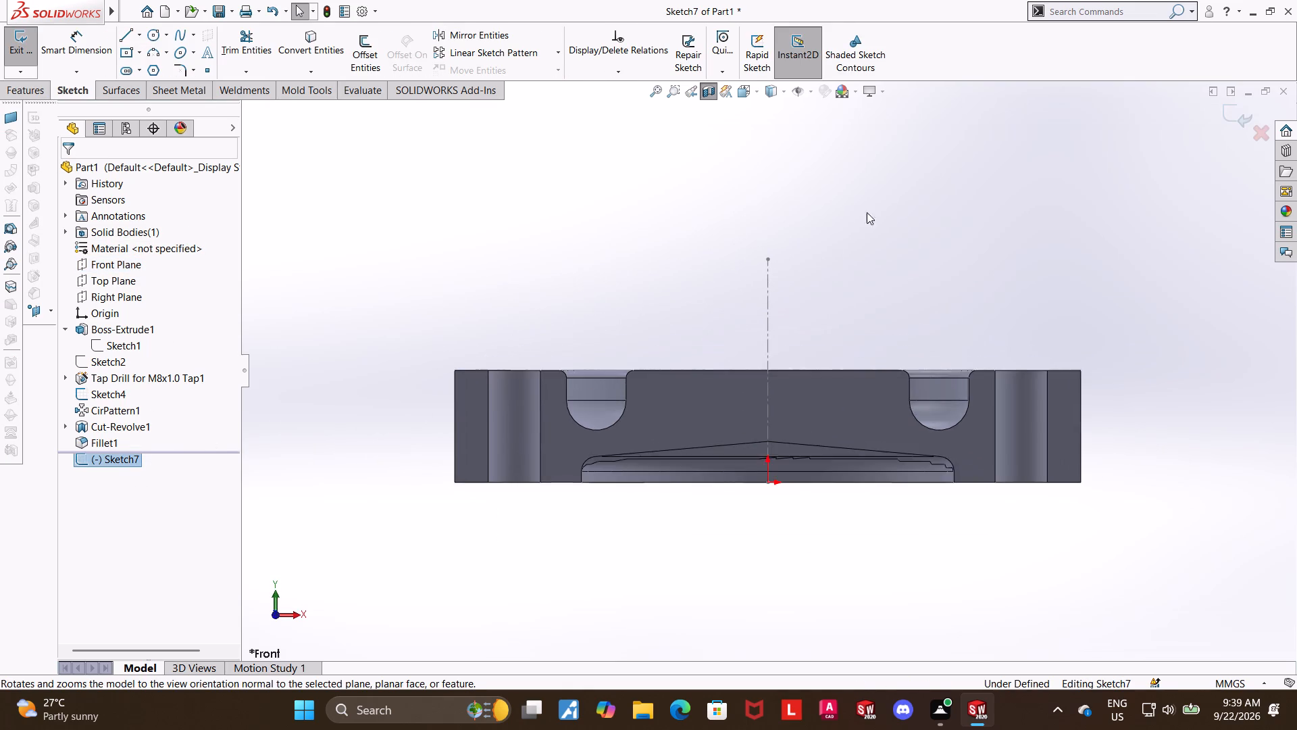
{"action": "scroll", "coordinate": [903, 235], "scroll_direction": "down", "scroll_amount": 1}
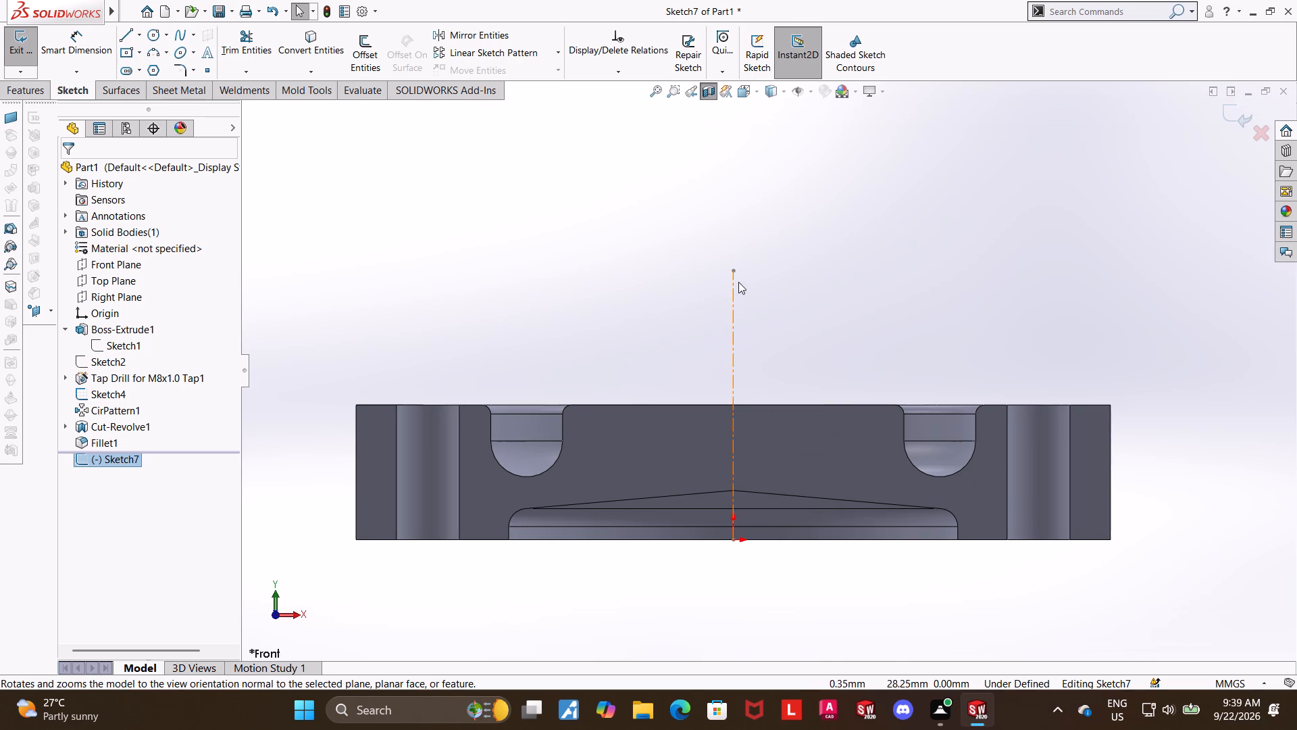
{"action": "left_click", "coordinate": [141, 39]}
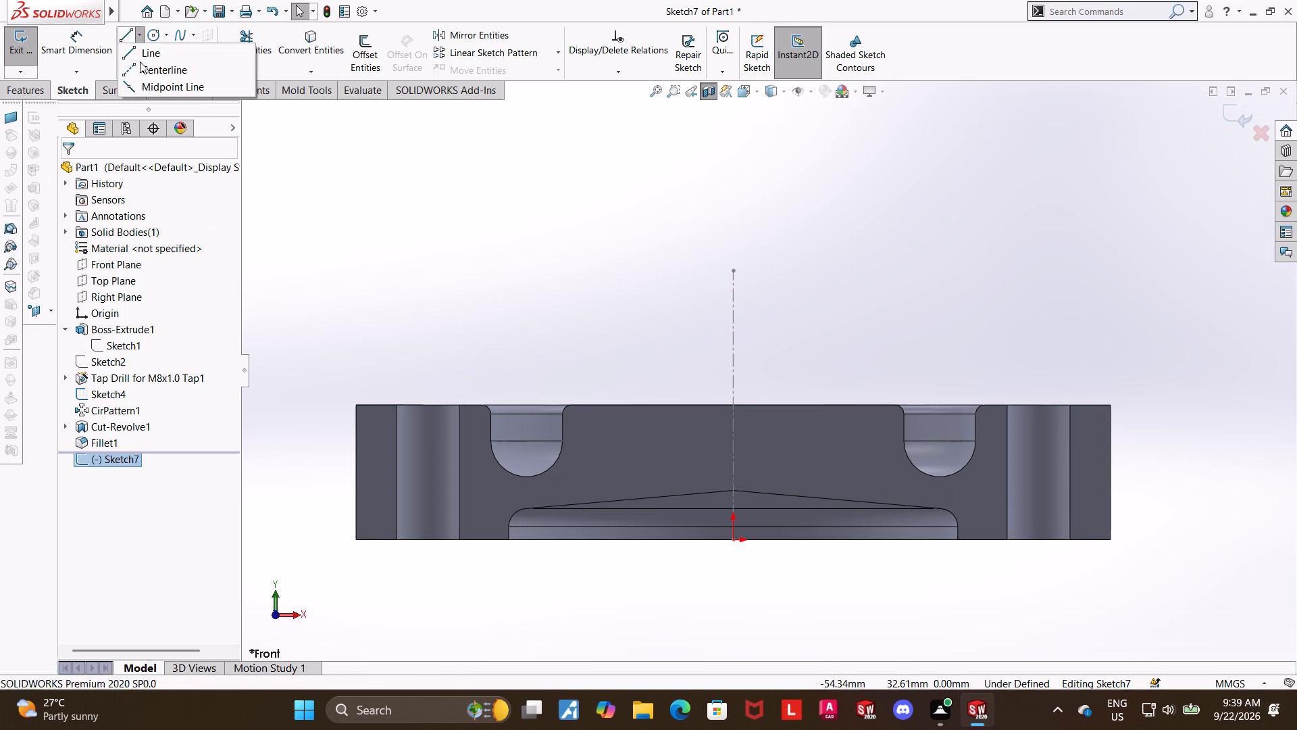
{"action": "left_click", "coordinate": [148, 73]}
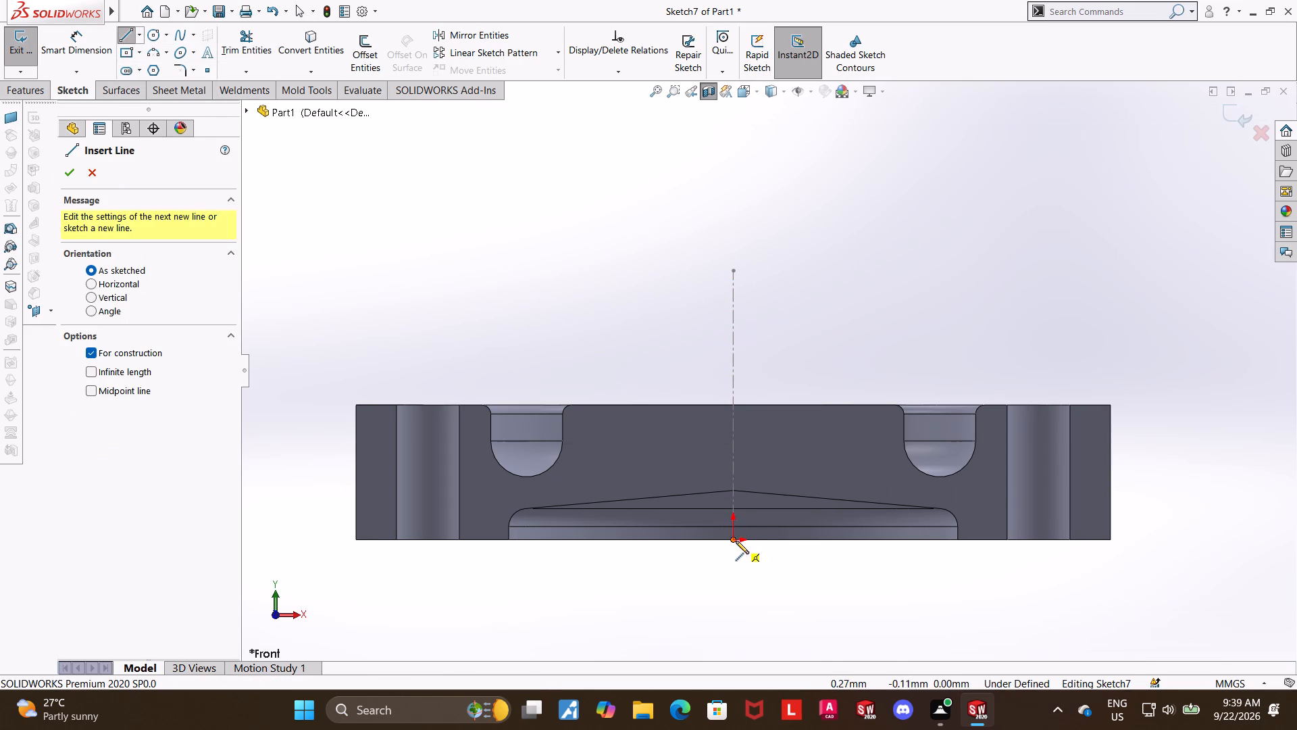
{"action": "left_click", "coordinate": [735, 541]}
{"action": "scroll", "coordinate": [734, 535], "scroll_direction": "up", "scroll_amount": 4}
{"action": "left_click", "coordinate": [753, 140]}
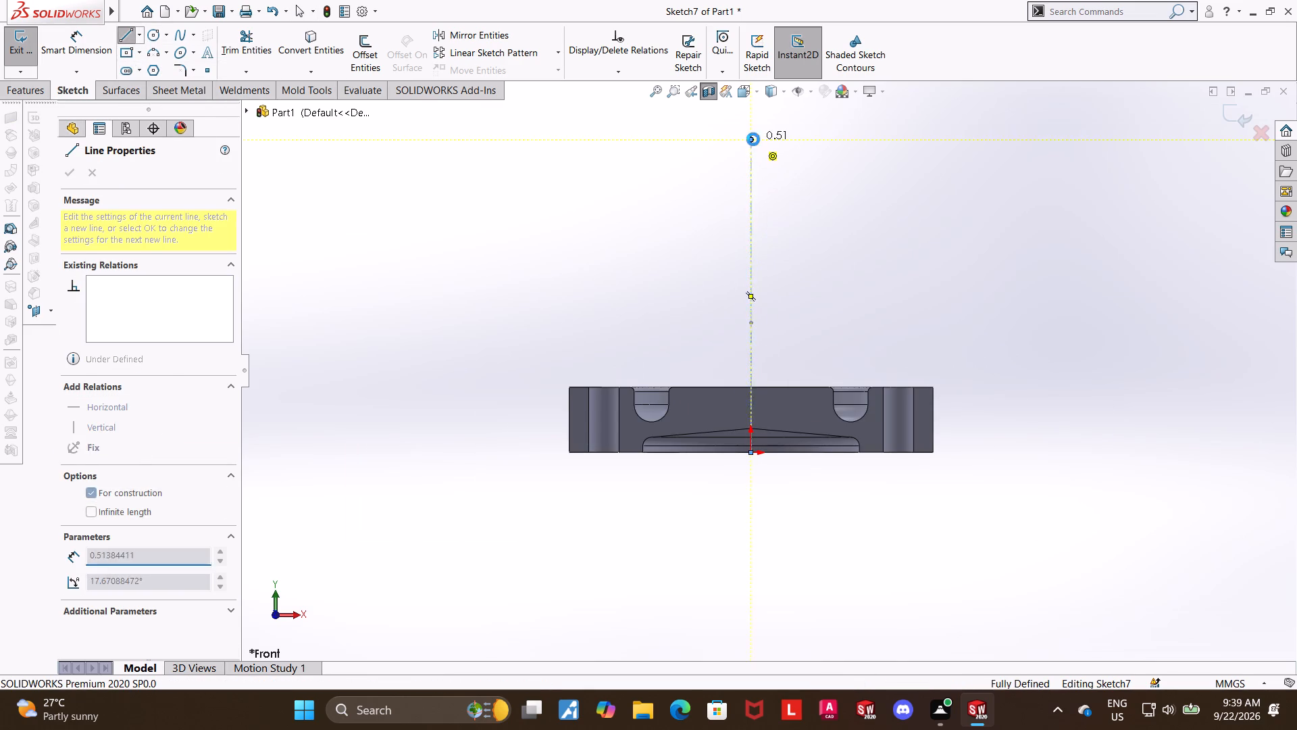
{"action": "key", "text": "Escape"}
{"action": "key", "text": "Escape"}
Sketch a slanted line about 16.5 mm long from the disc's top edge, a short horizontal step inward and a long vertical line upward.
{"action": "scroll", "coordinate": [756, 223], "scroll_direction": "down", "scroll_amount": 2}
{"action": "left_click", "coordinate": [125, 38]}
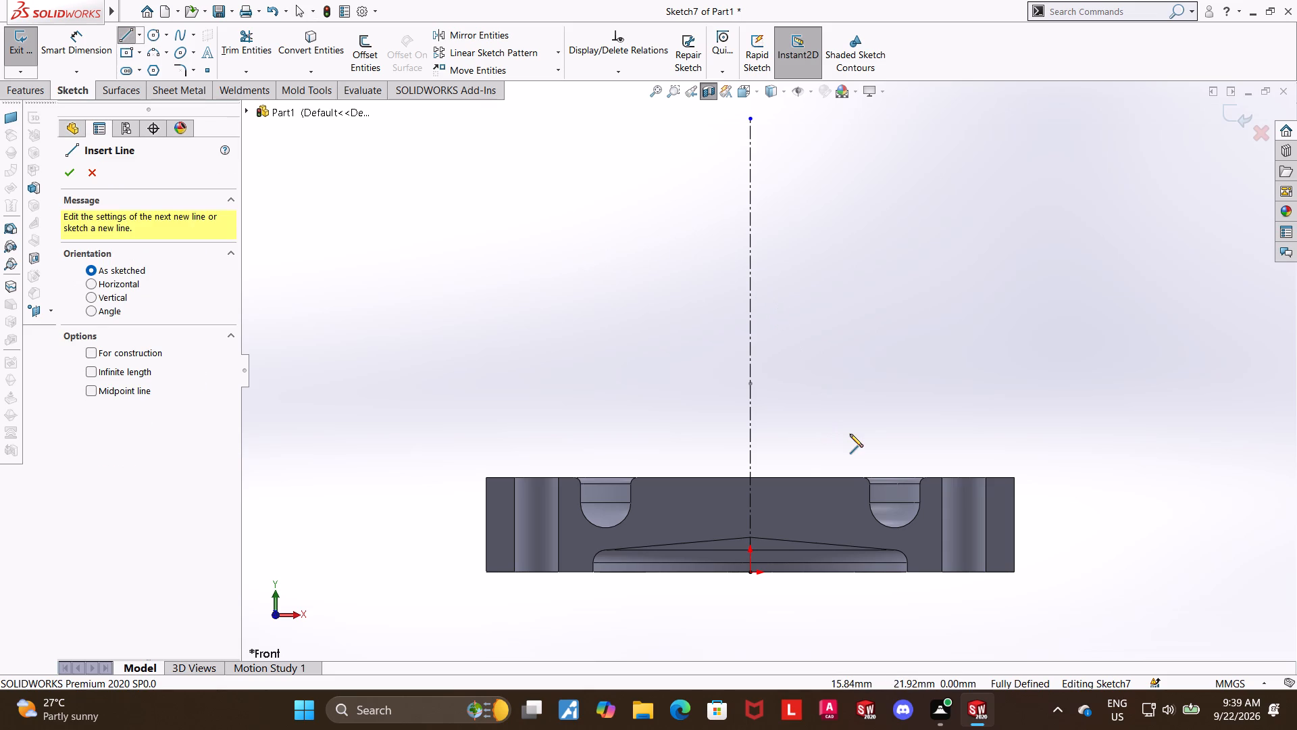
{"action": "left_click", "coordinate": [819, 477]}
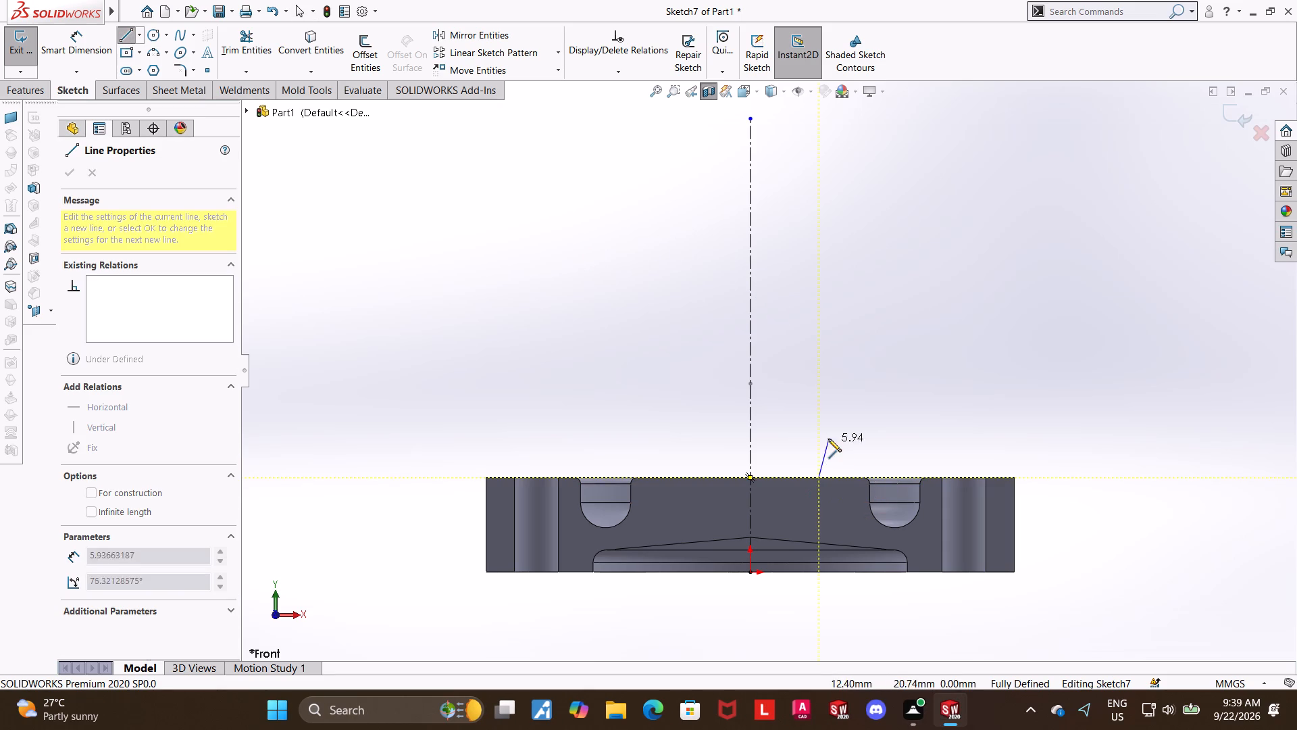
{"action": "left_click", "coordinate": [812, 374]}
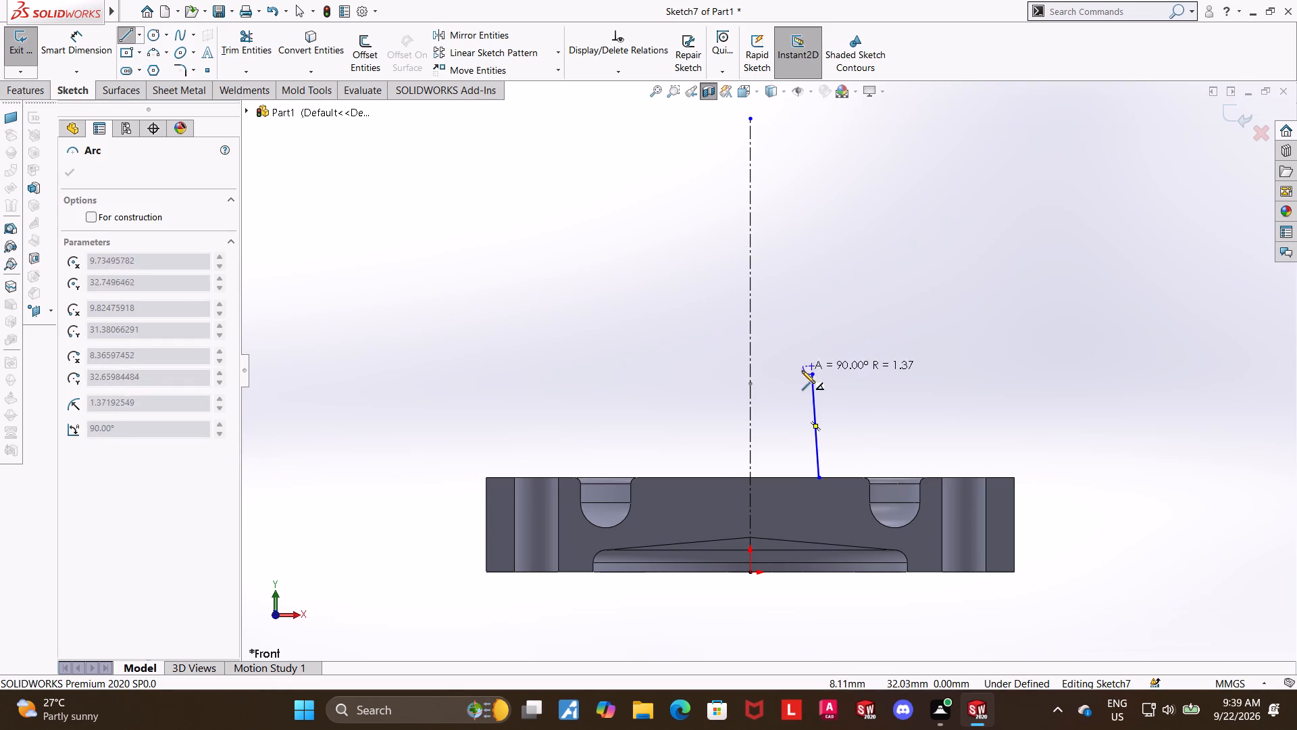
{"action": "key", "text": "Escape"}
{"action": "left_click", "coordinate": [122, 35]}
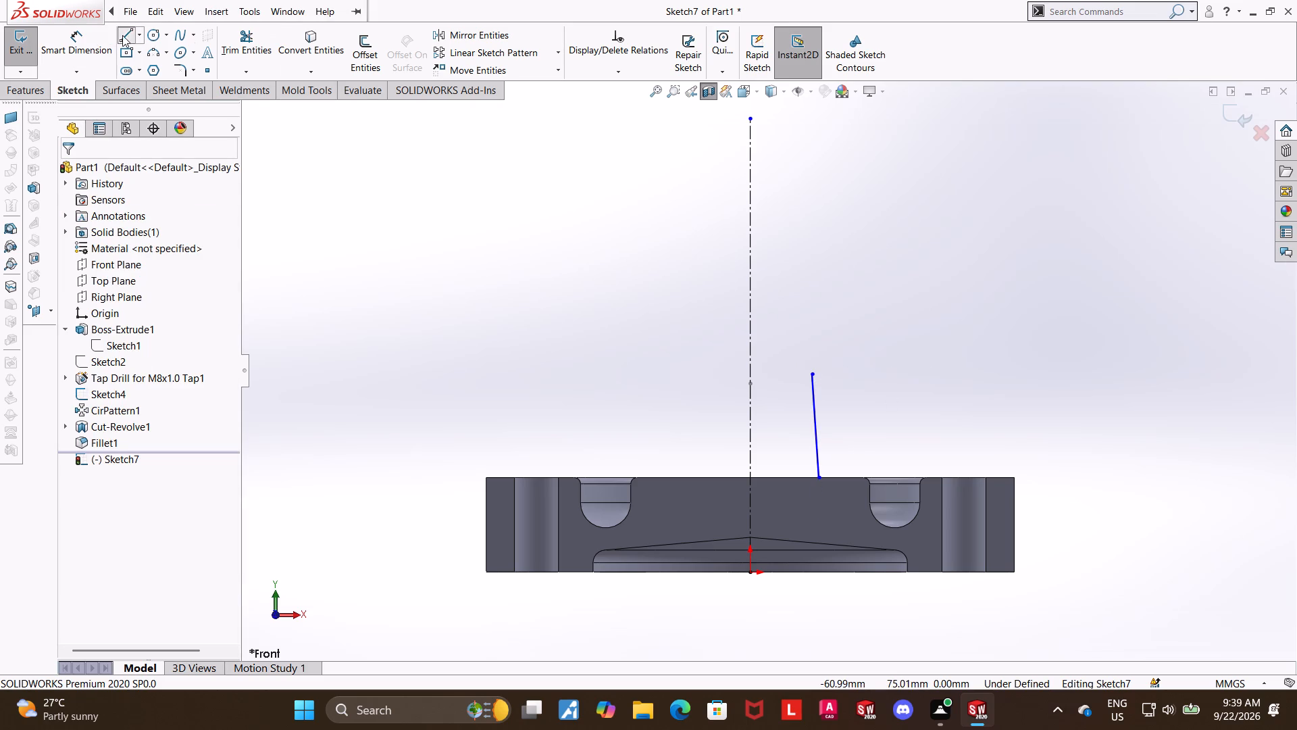
{"action": "left_click", "coordinate": [810, 374]}
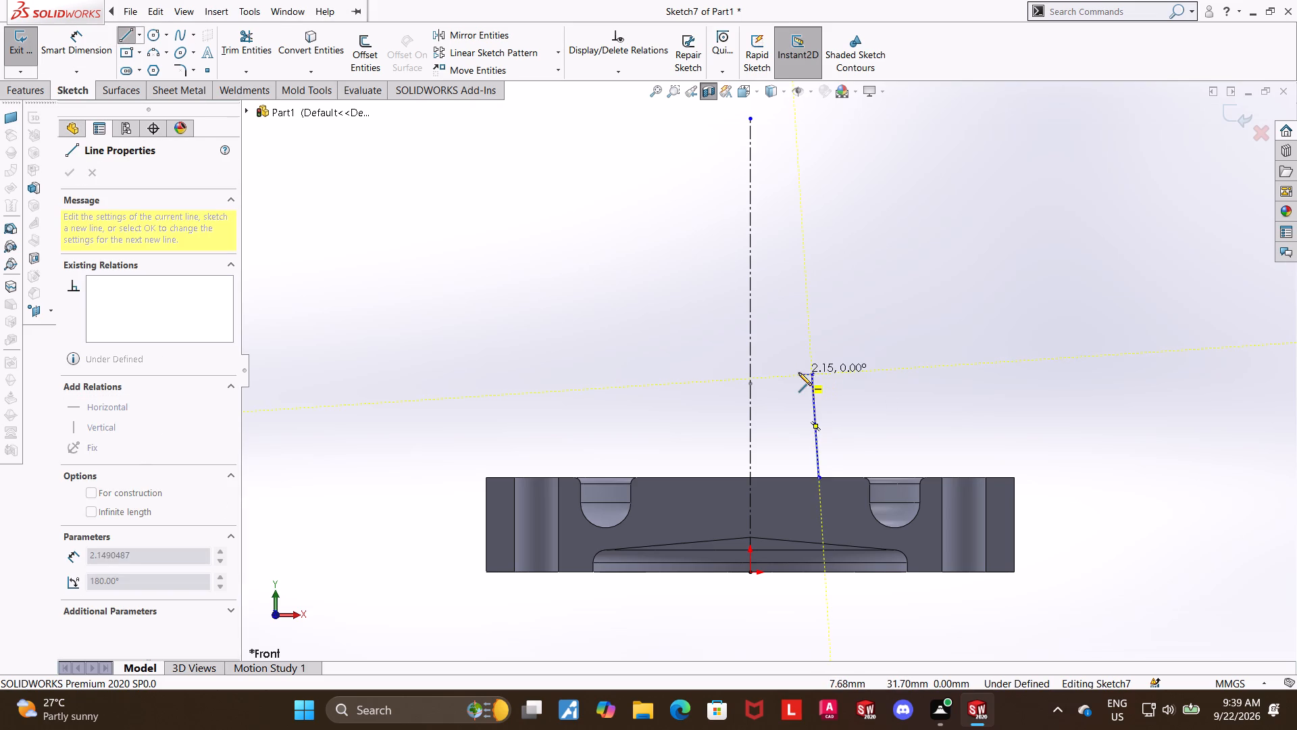
{"action": "left_click", "coordinate": [796, 372]}
{"action": "scroll", "coordinate": [793, 313], "scroll_direction": "up", "scroll_amount": 3}
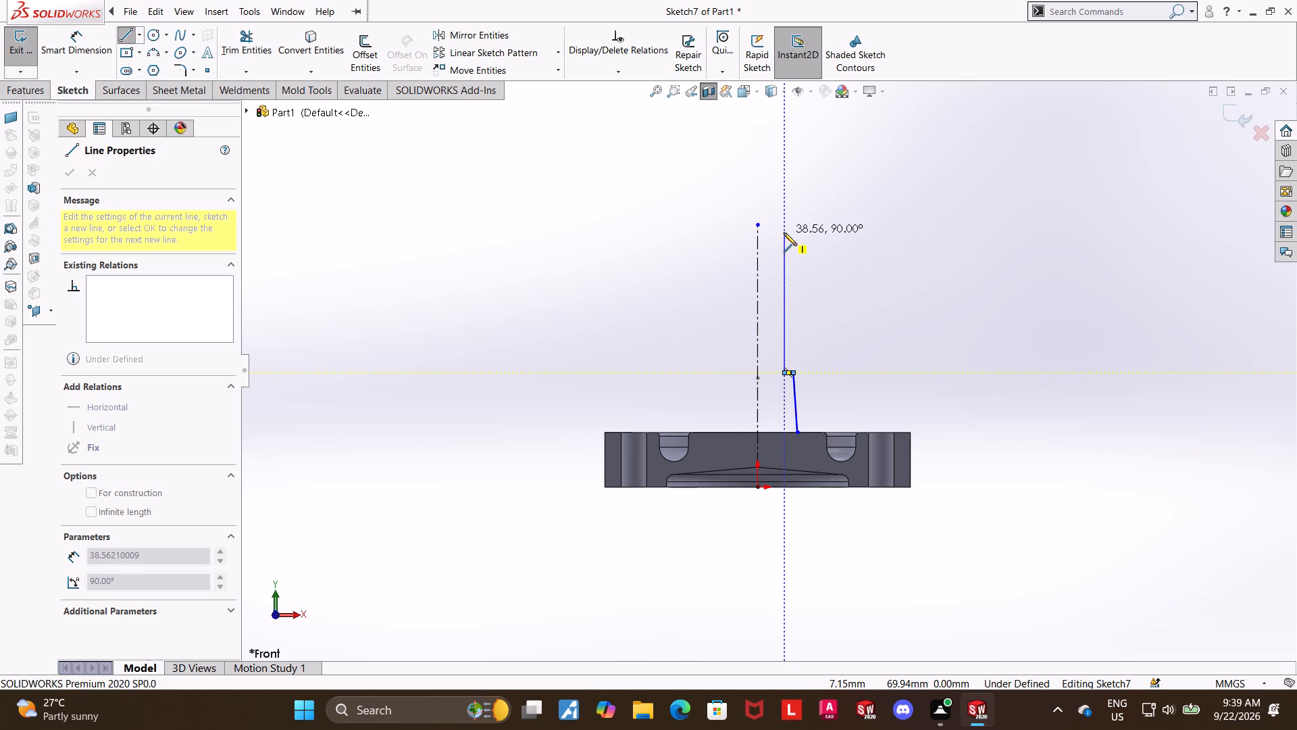
{"action": "left_click", "coordinate": [784, 155]}
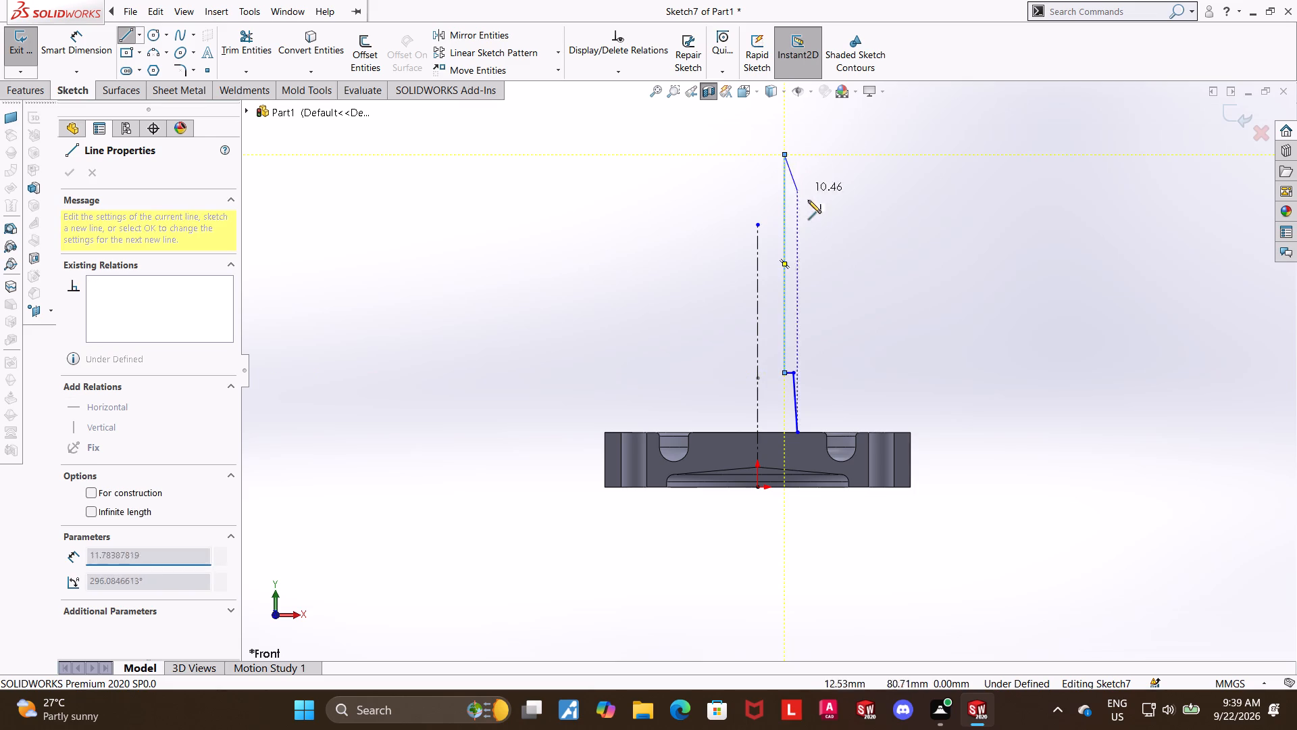
{"action": "key", "text": "Escape"}
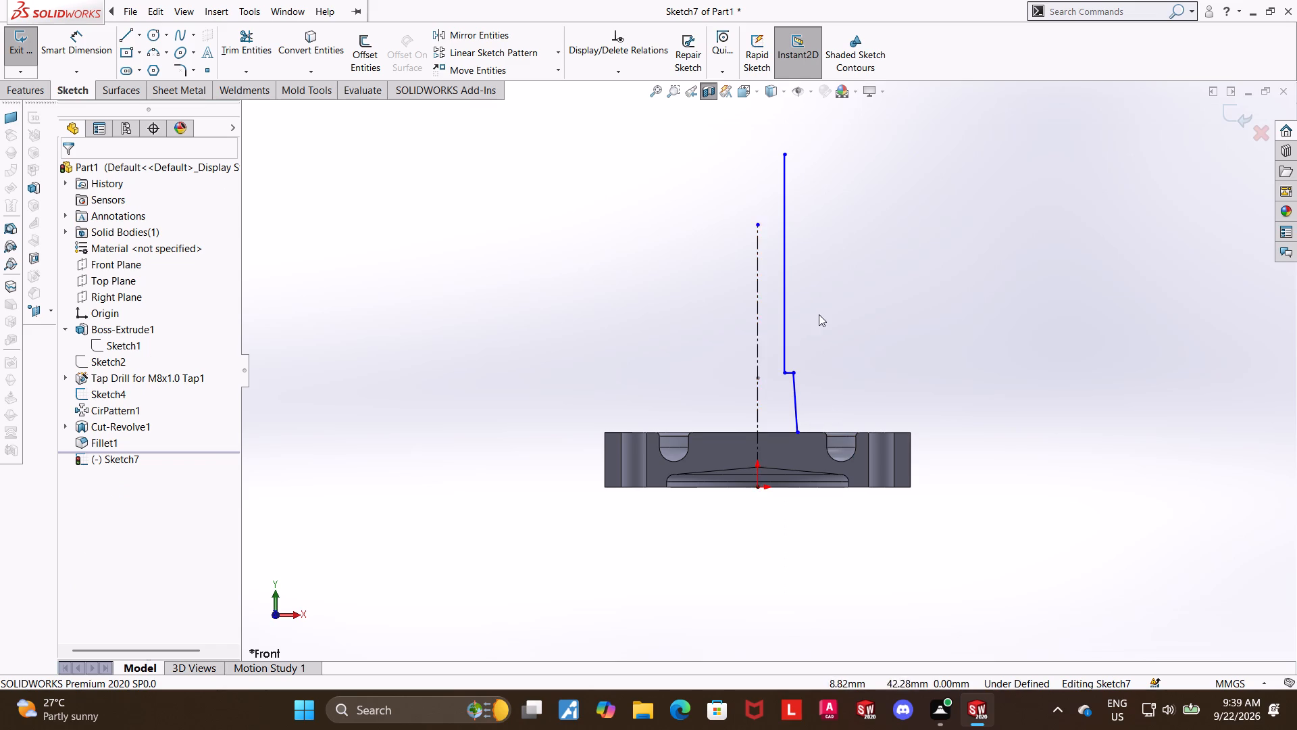
Dimension the angle between the long vertical line and the slanted line as 5°.
{"action": "scroll", "coordinate": [808, 323], "scroll_direction": "down", "scroll_amount": 4}
{"action": "left_click", "coordinate": [69, 39]}
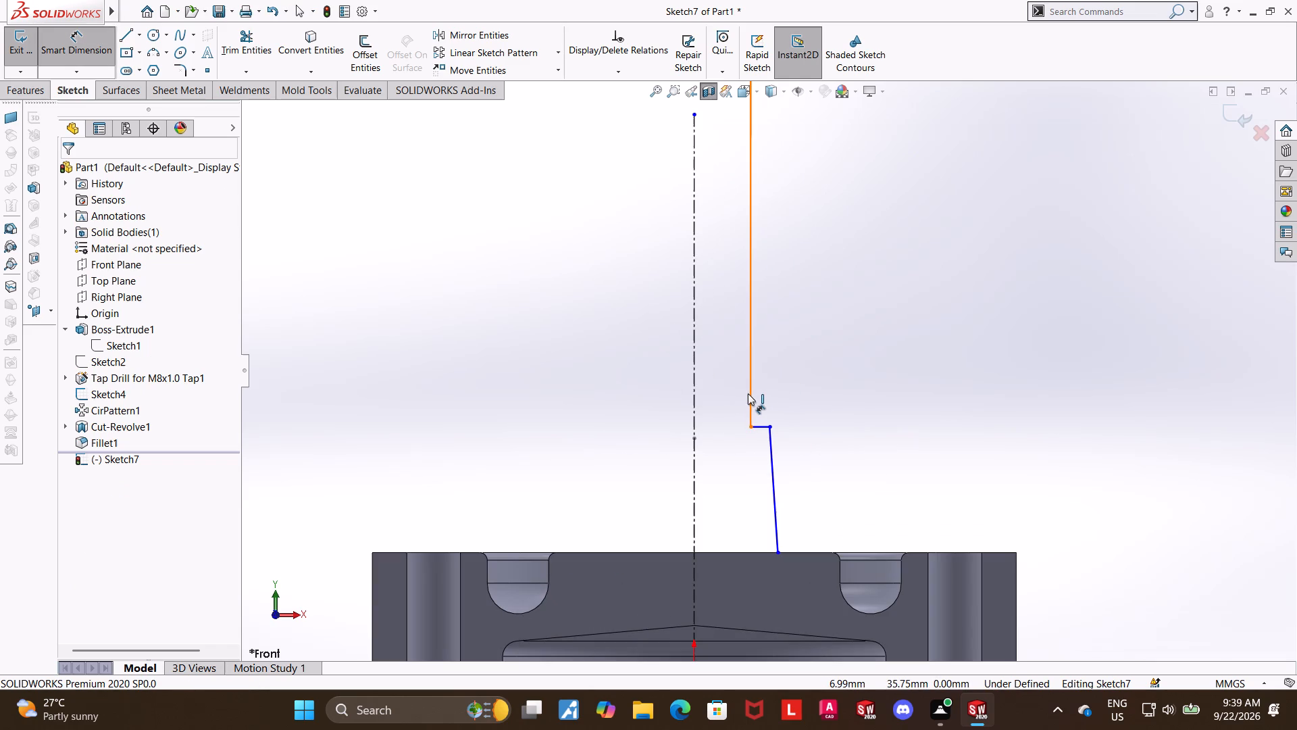
{"action": "left_click", "coordinate": [748, 393]}
{"action": "left_click", "coordinate": [772, 469]}
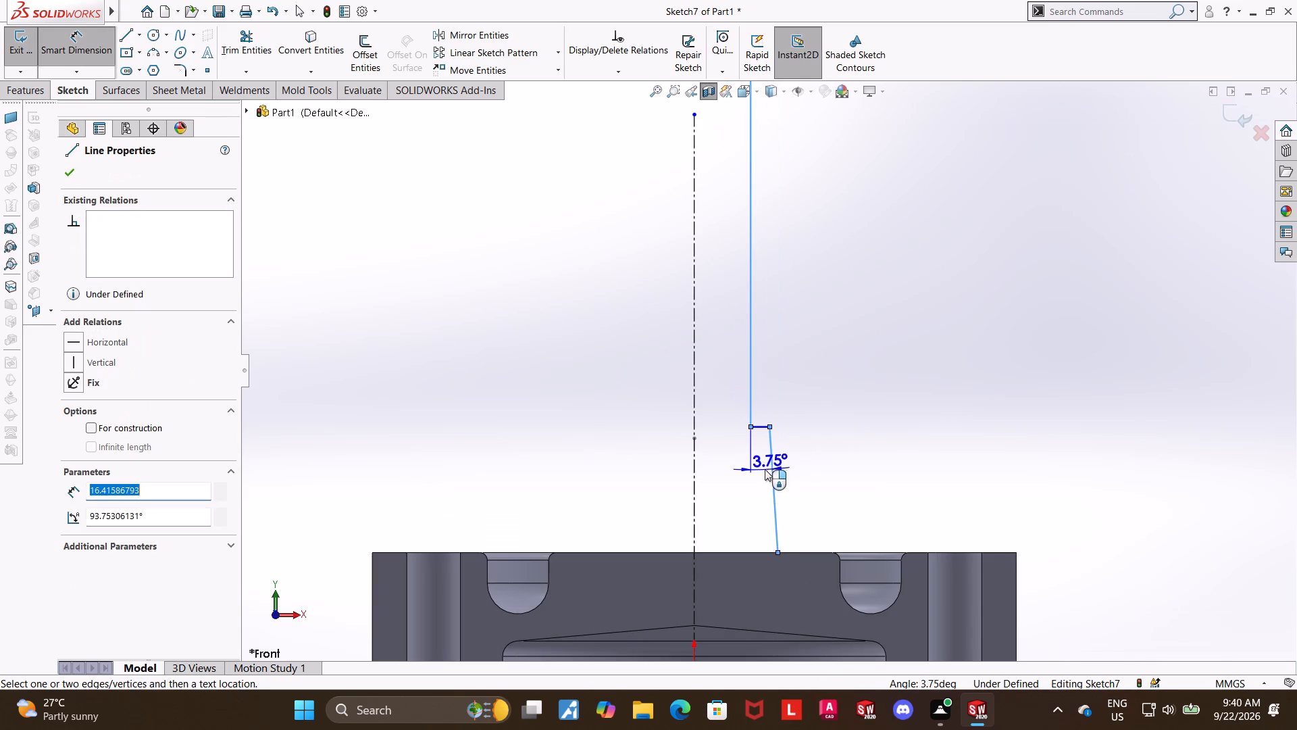
{"action": "left_click", "coordinate": [759, 470]}
{"action": "key", "text": "5"}
{"action": "key", "text": "Return"}
{"action": "key", "text": "Escape"}
{"action": "key", "text": "Escape"}
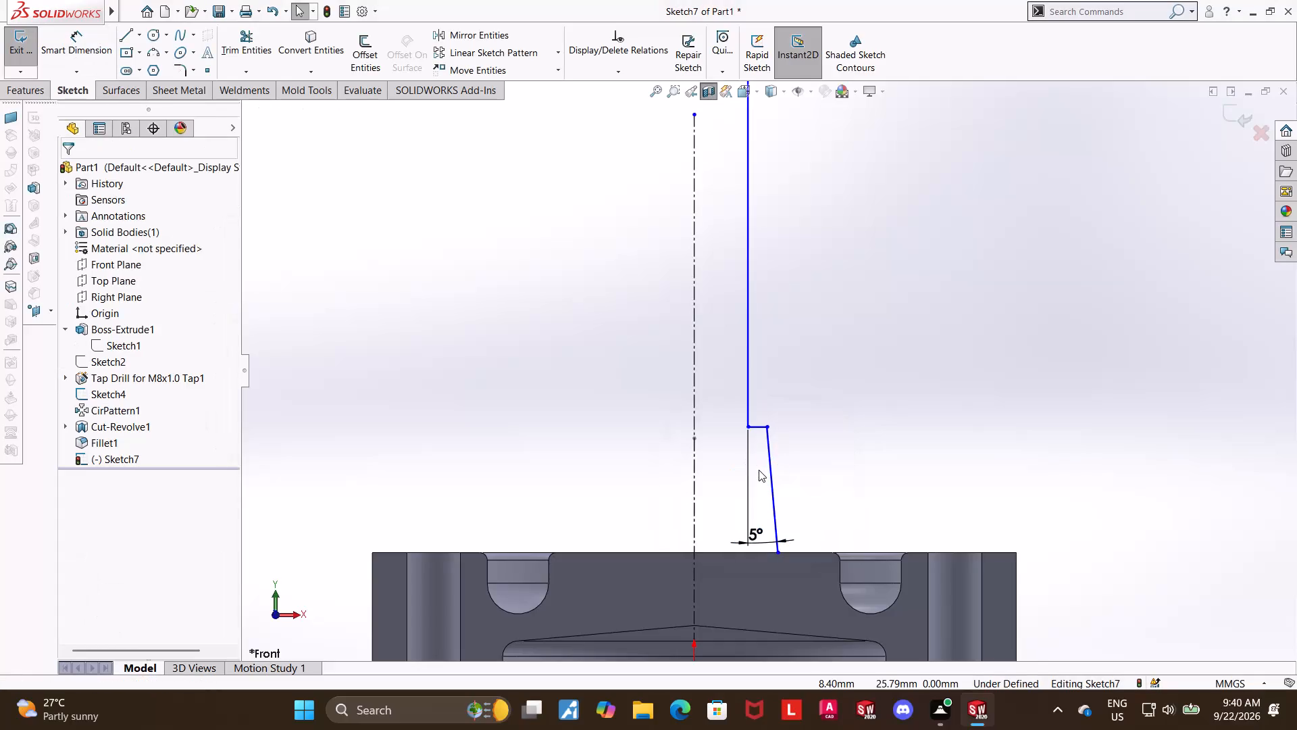
{"action": "key", "text": "Escape"}
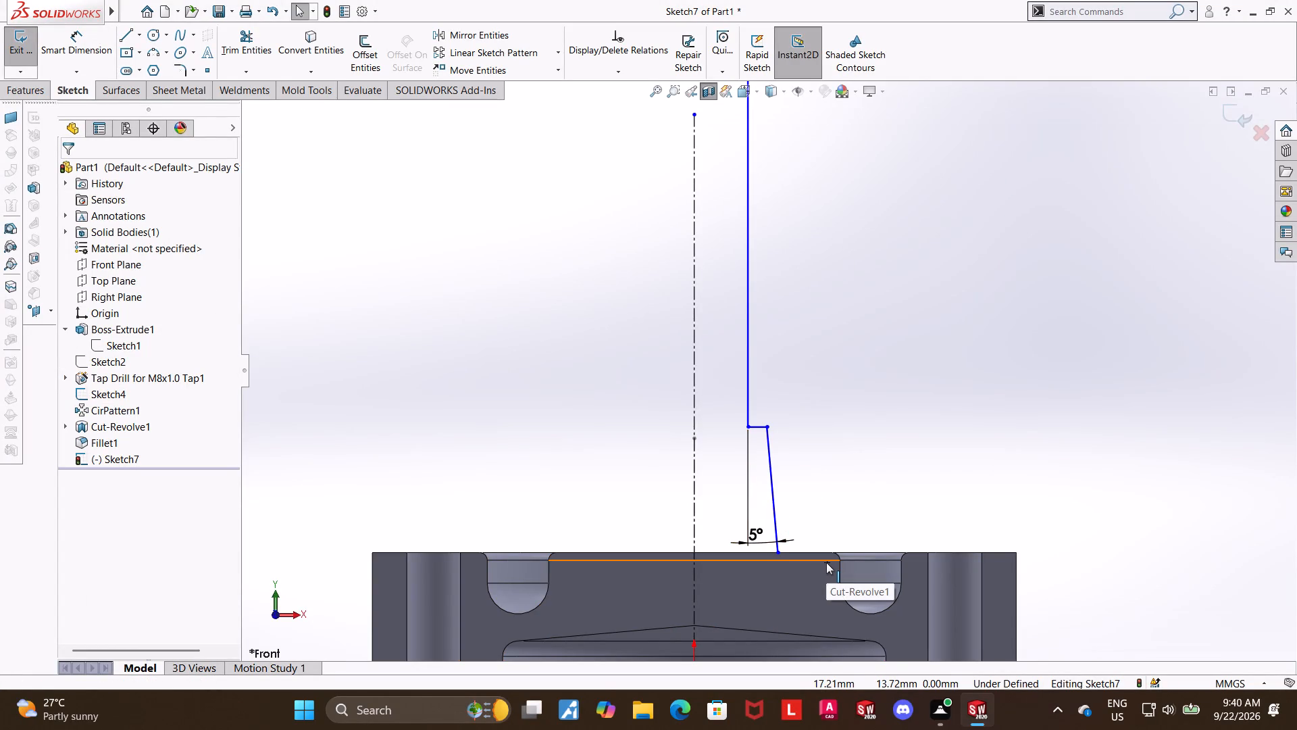
Dimension the slanted line's bottom endpoint 15 mm from the vertical centerline and place that dimension below the disc.
{"action": "left_click", "coordinate": [86, 34]}
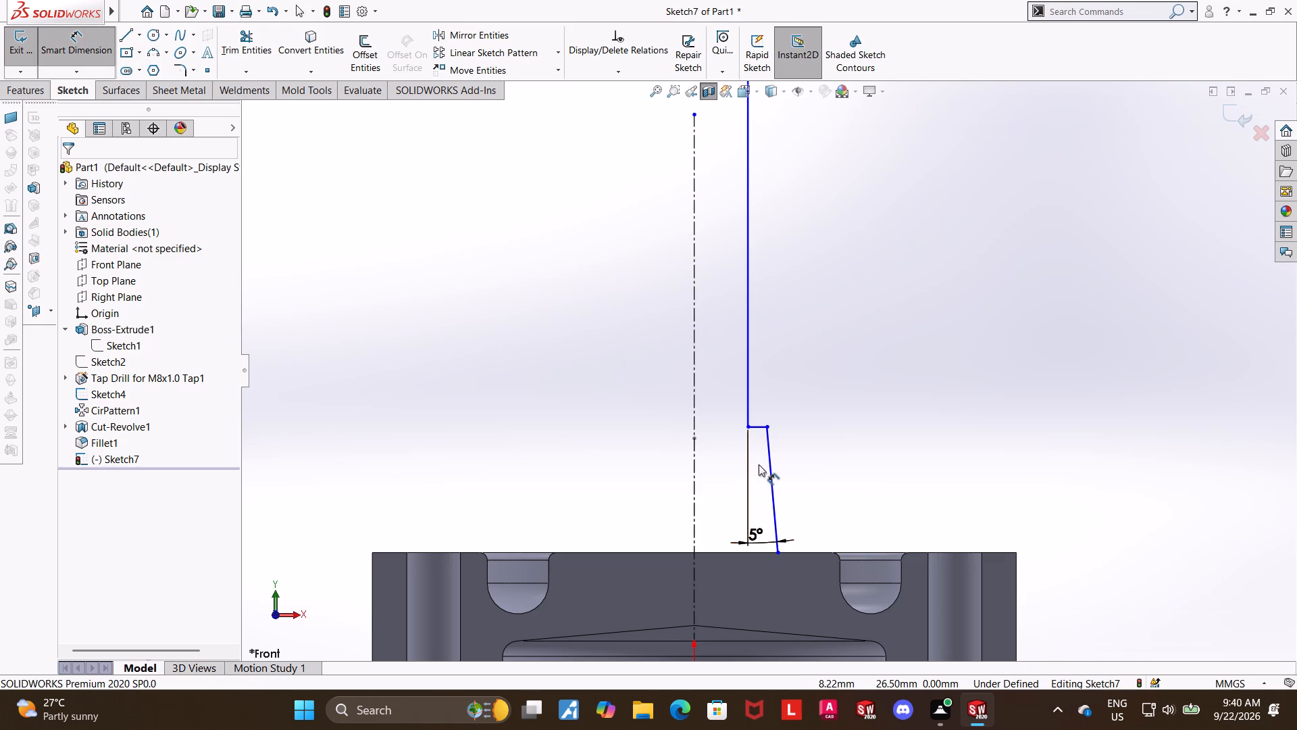
{"action": "scroll", "coordinate": [817, 483], "scroll_direction": "down", "scroll_amount": 1}
{"action": "left_click", "coordinate": [766, 562]}
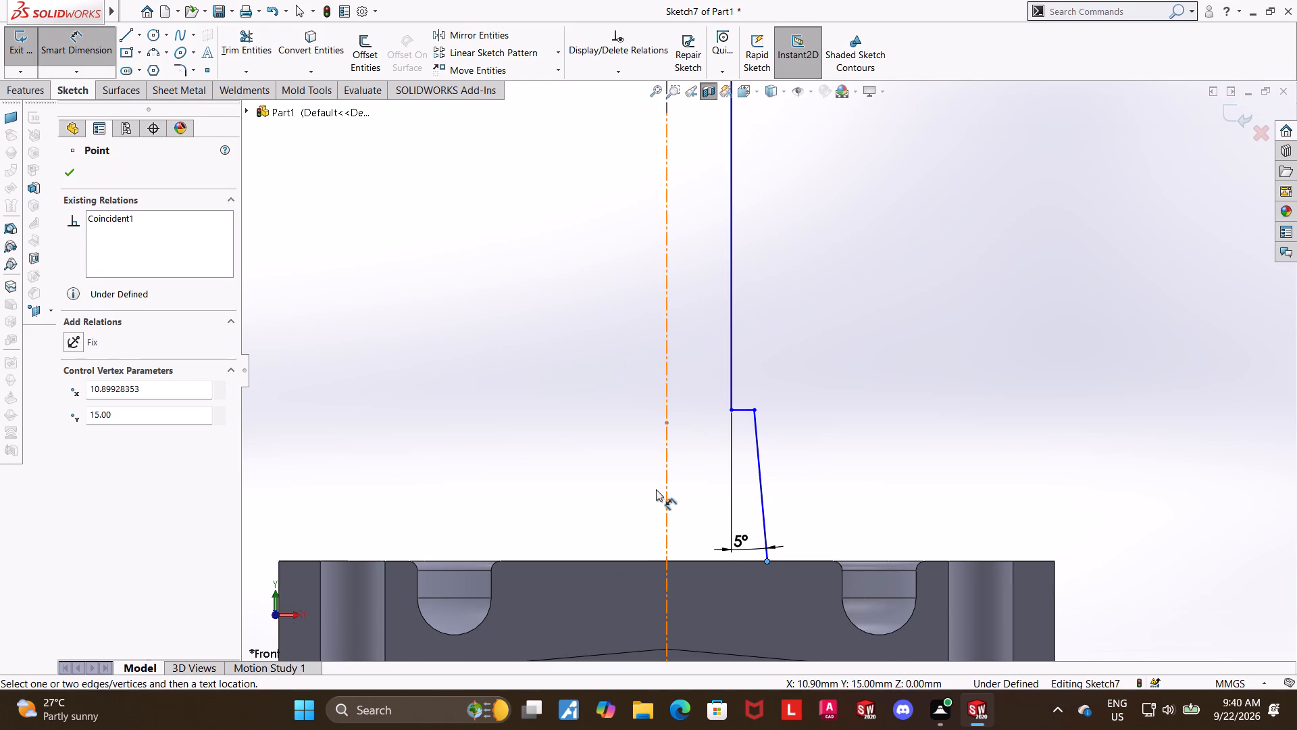
{"action": "left_click", "coordinate": [665, 492]}
{"action": "scroll", "coordinate": [665, 492], "scroll_direction": "up", "scroll_amount": 7}
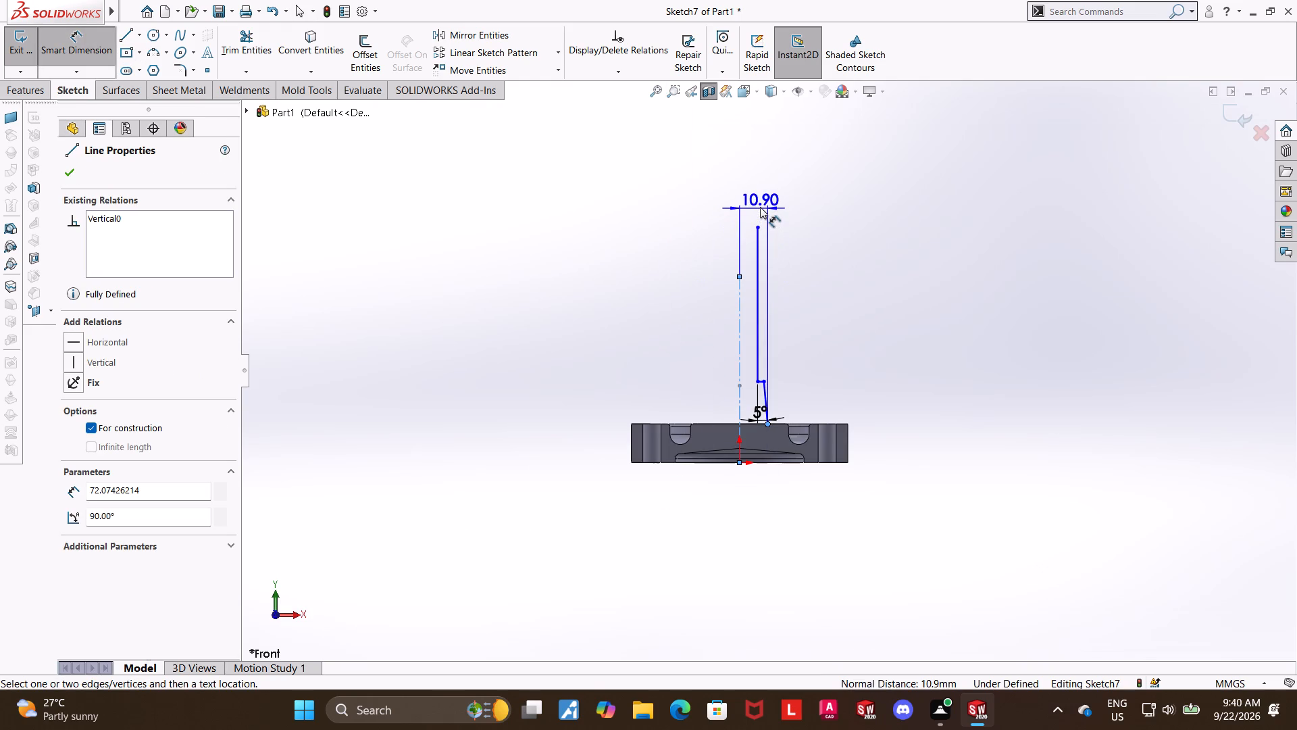
{"action": "left_click", "coordinate": [760, 207]}
{"action": "type", "text": "15"}
{"action": "key", "text": "Return"}
{"action": "key", "text": "Escape"}
{"action": "key", "text": "Escape"}
{"action": "scroll", "coordinate": [841, 305], "scroll_direction": "down", "scroll_amount": 3}
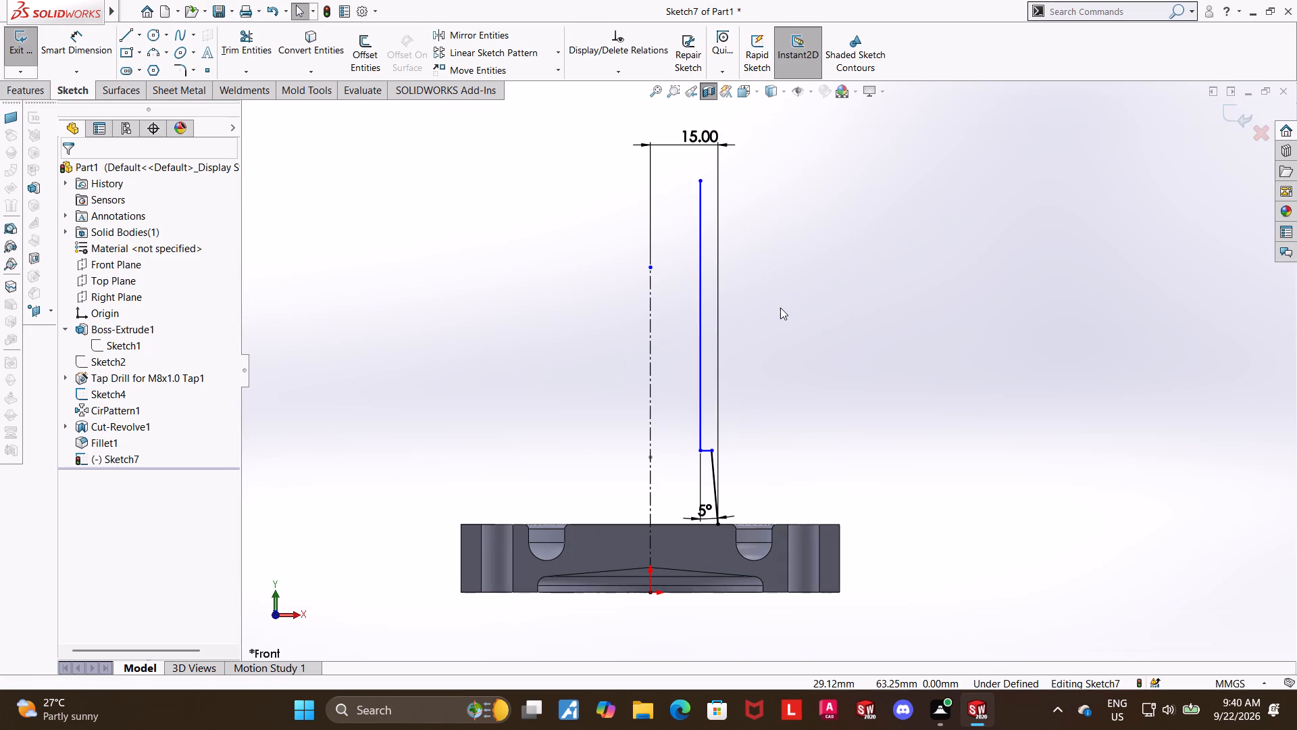
{"action": "left_click_drag", "start_coordinate": [709, 135], "coordinate": [659, 629]}
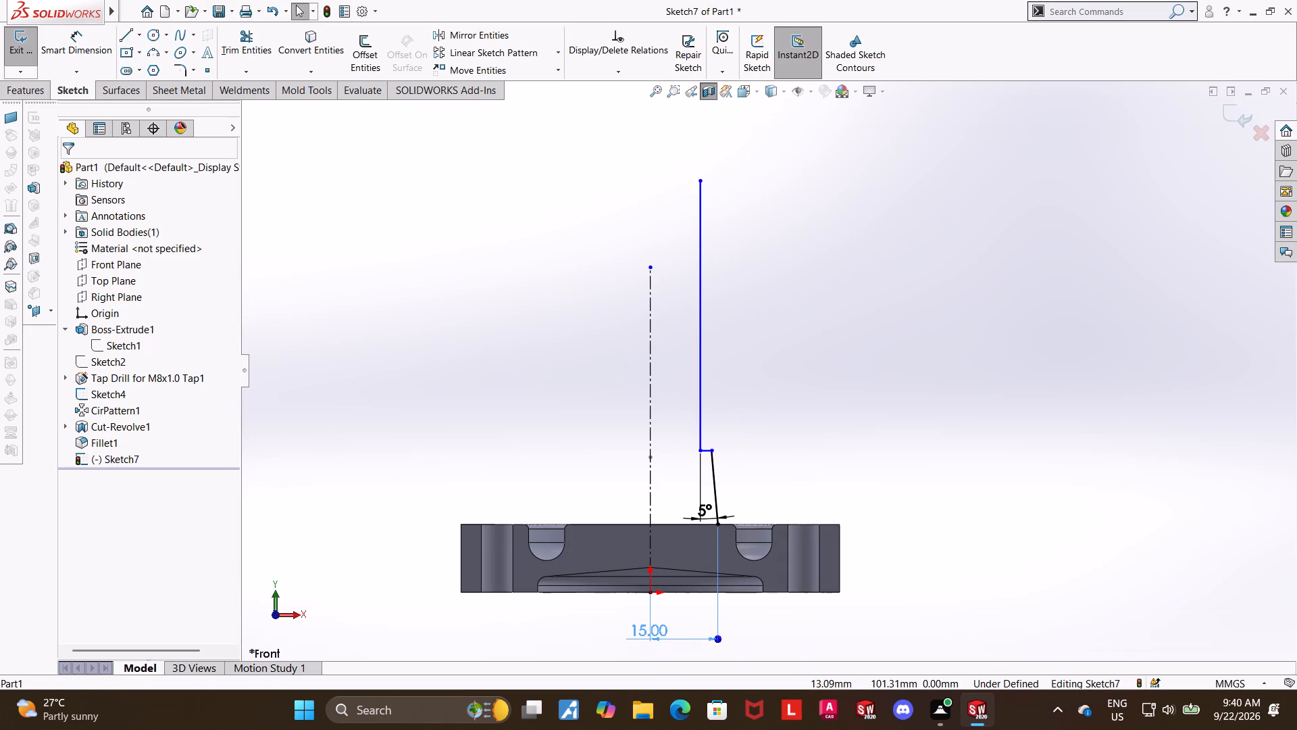
{"action": "left_click", "coordinate": [914, 385]}
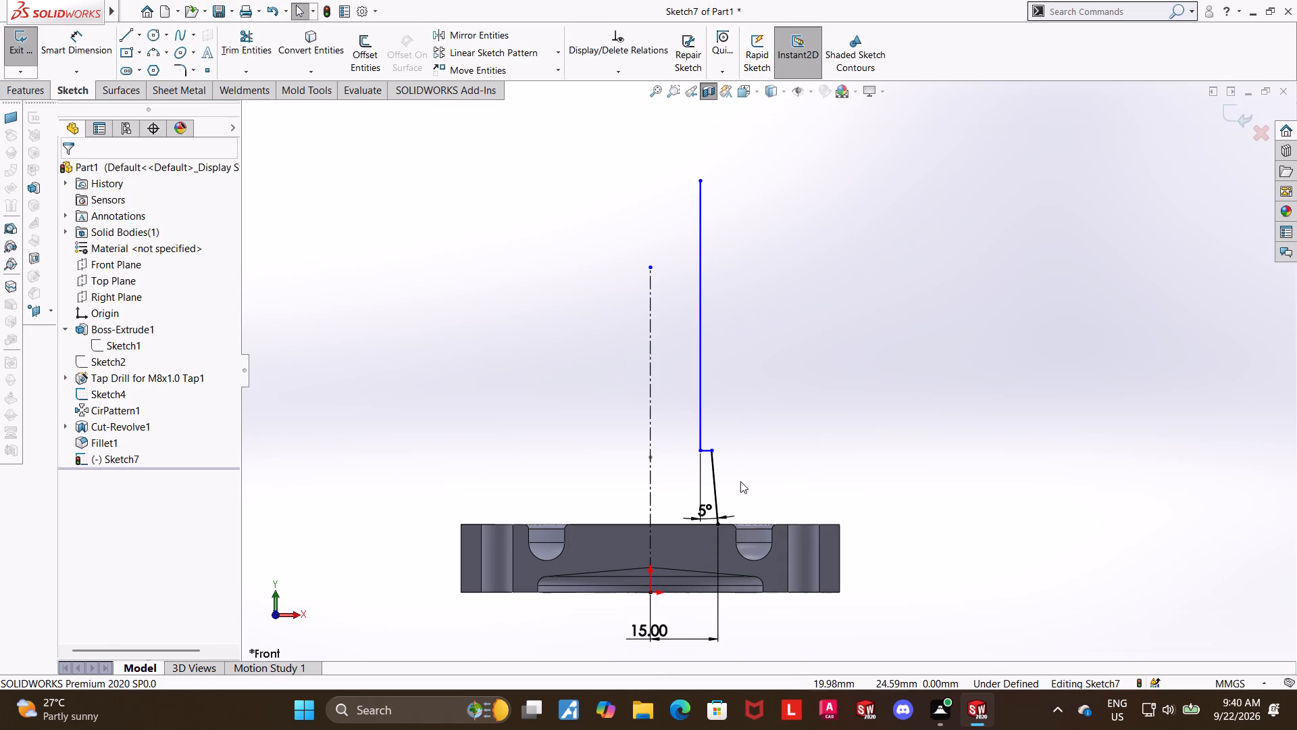
Set the vertical distance from the slanted line's top endpoint to the long vertical line's top end to 70 mm.
{"action": "scroll", "coordinate": [740, 481], "scroll_direction": "down", "scroll_amount": 3}
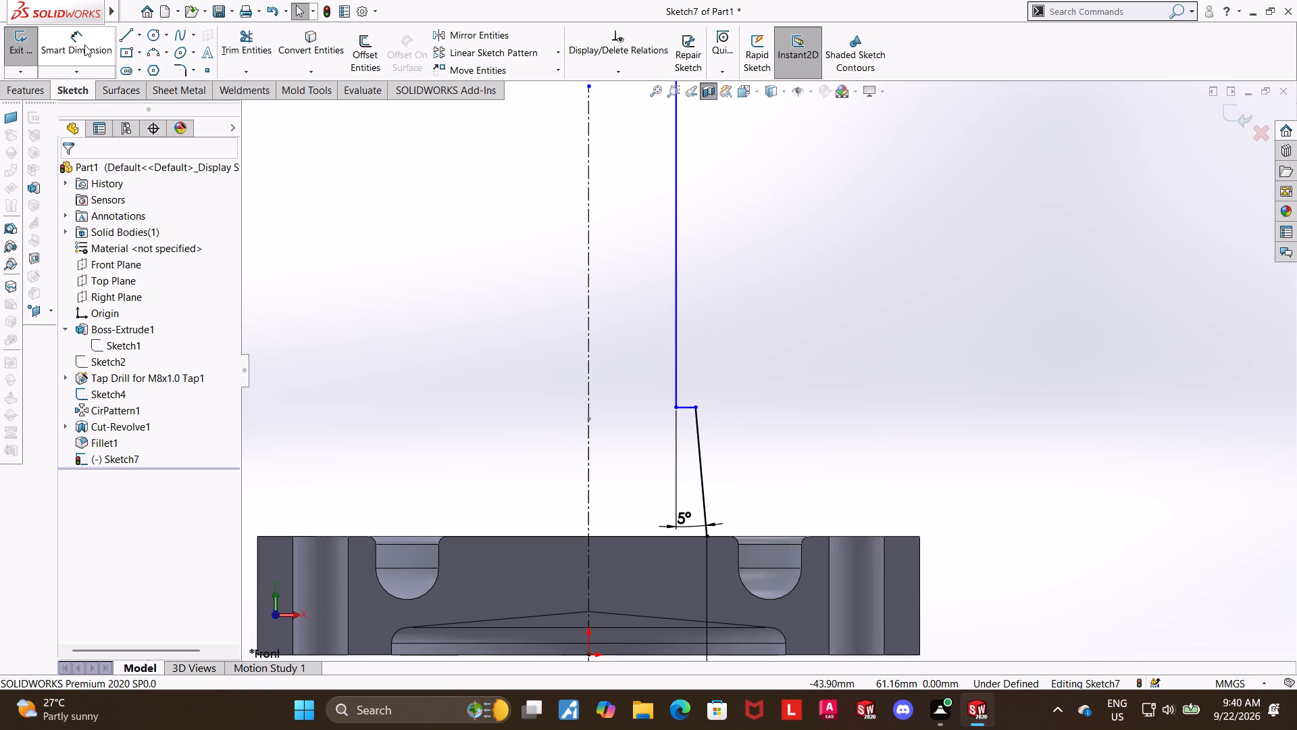
{"action": "left_click", "coordinate": [84, 45]}
{"action": "scroll", "coordinate": [608, 414], "scroll_direction": "up", "scroll_amount": 5}
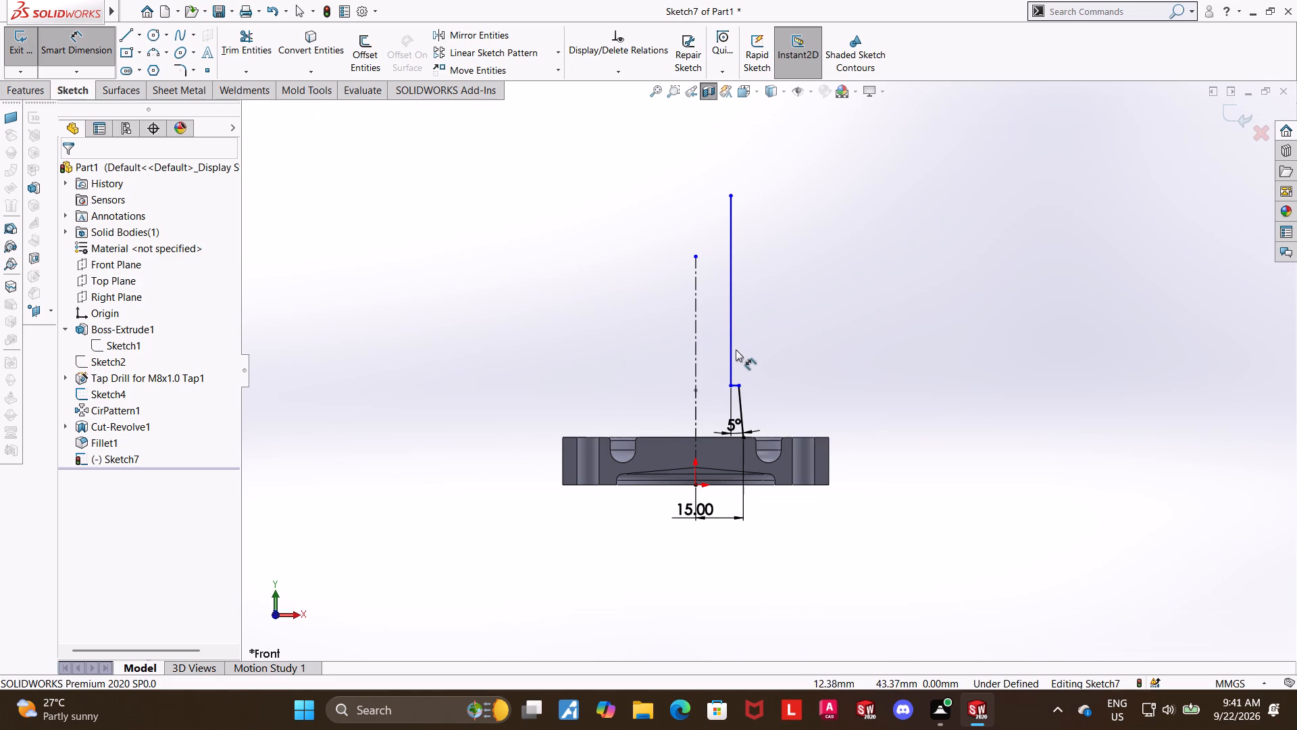
{"action": "left_click", "coordinate": [740, 387]}
{"action": "left_click", "coordinate": [731, 195]}
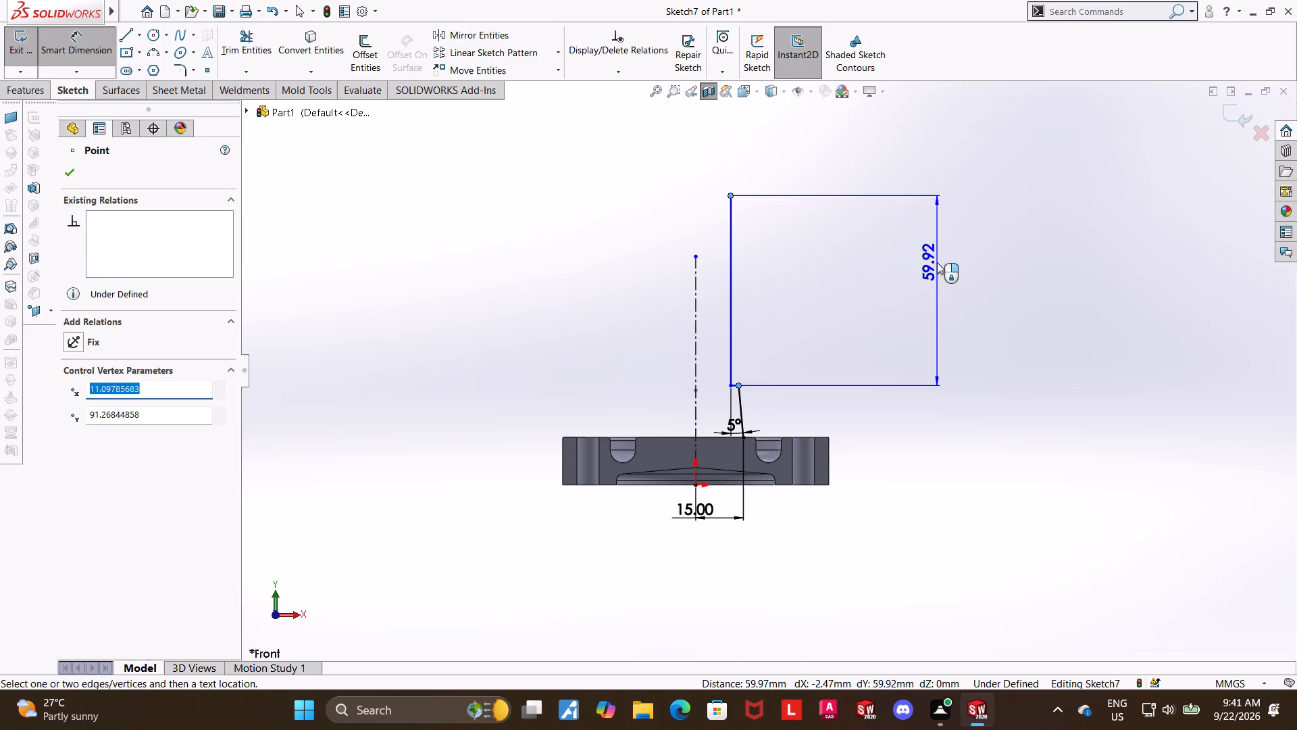
{"action": "left_click", "coordinate": [937, 262]}
{"action": "type", "text": "70"}
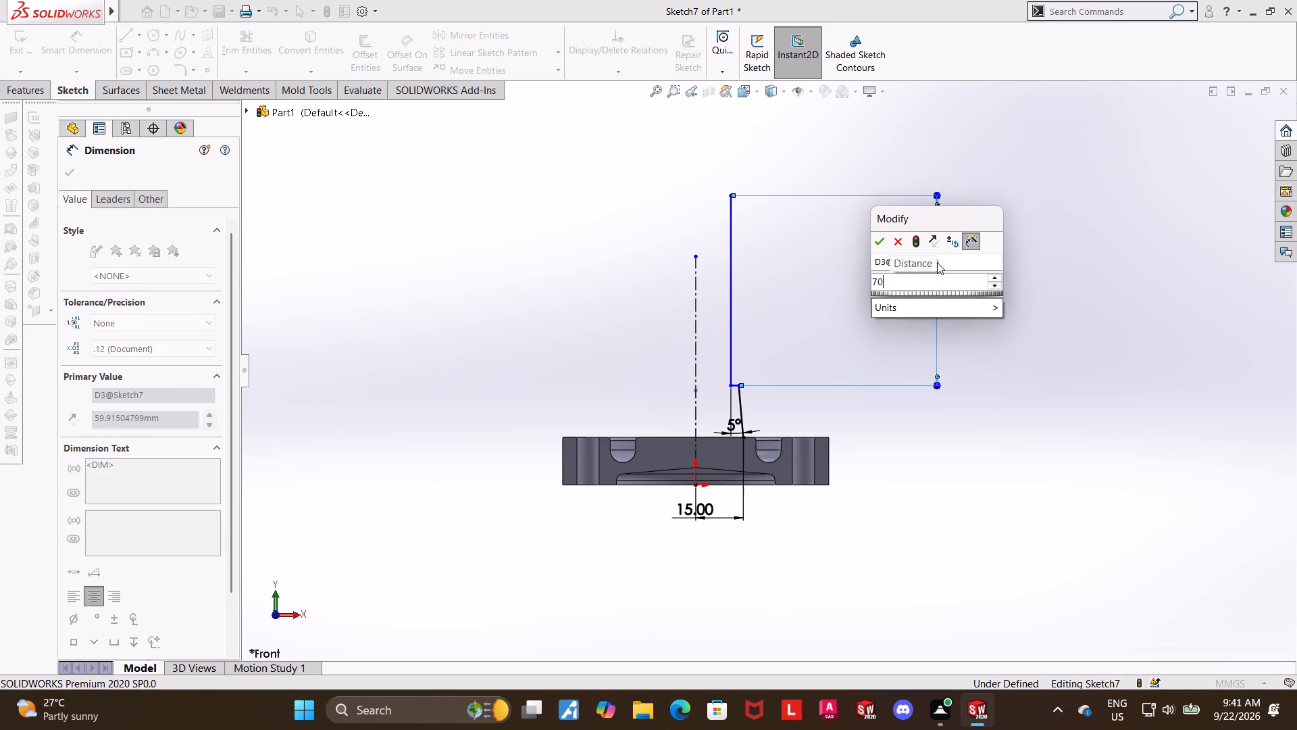
{"action": "key", "text": "Return"}
{"action": "key", "text": "Escape"}
Extend the vertical centerline upward past the top end of the long vertical line.
{"action": "scroll", "coordinate": [698, 288], "scroll_direction": "up", "scroll_amount": 4}
{"action": "scroll", "coordinate": [727, 275], "scroll_direction": "down", "scroll_amount": 3}
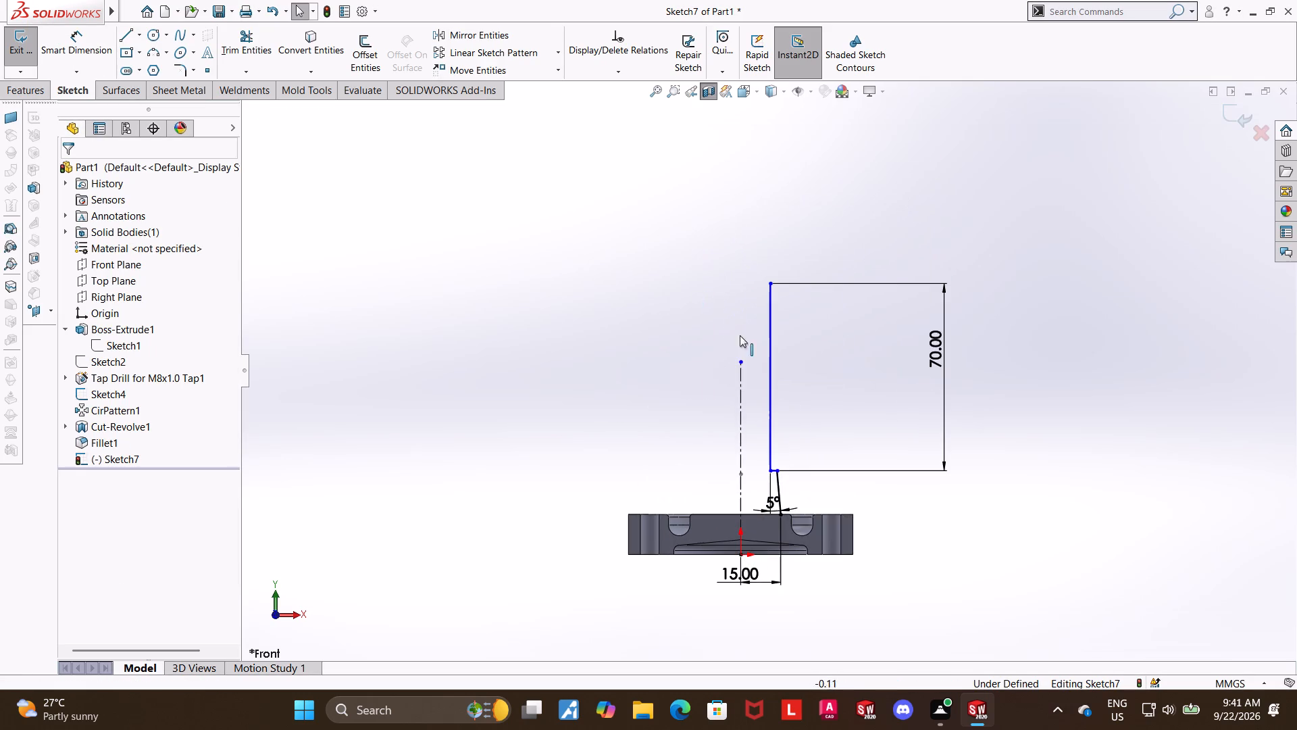
{"action": "left_click_drag", "start_coordinate": [738, 362], "coordinate": [738, 238]}
{"action": "left_click", "coordinate": [1166, 368]}
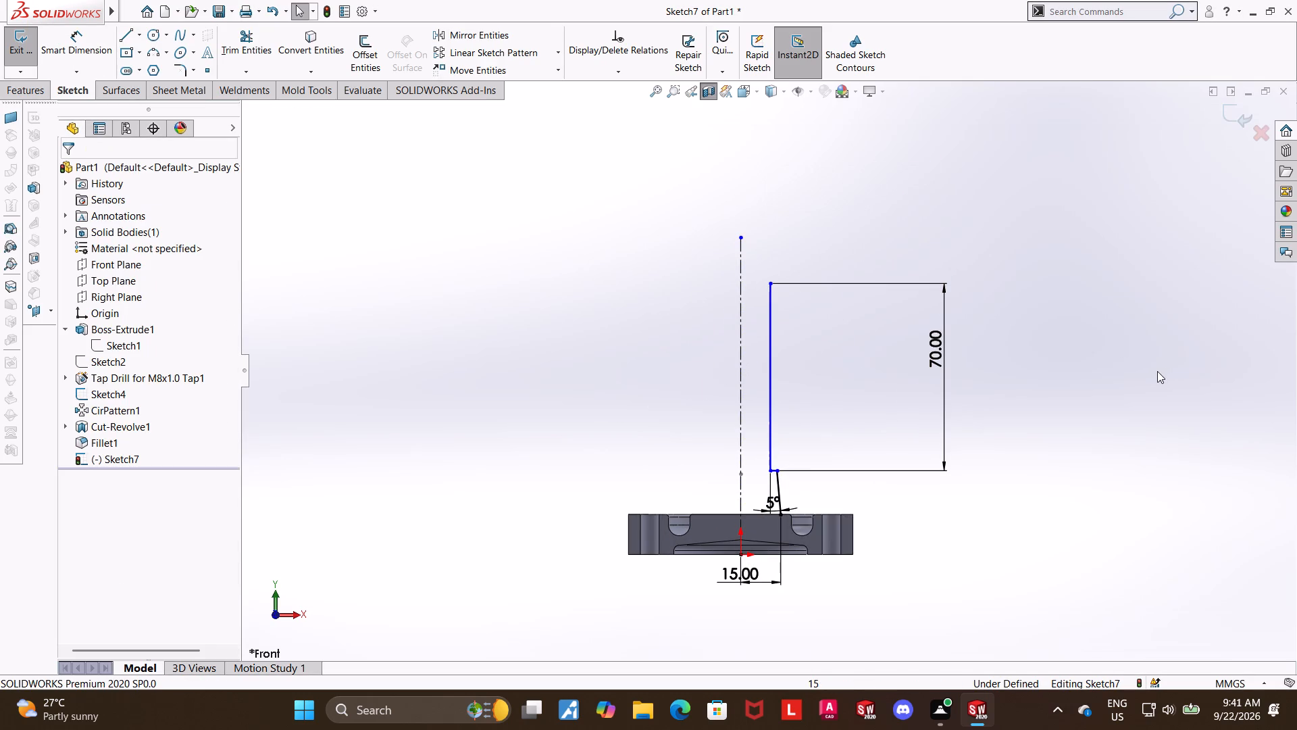
{"action": "left_click", "coordinate": [1132, 392]}
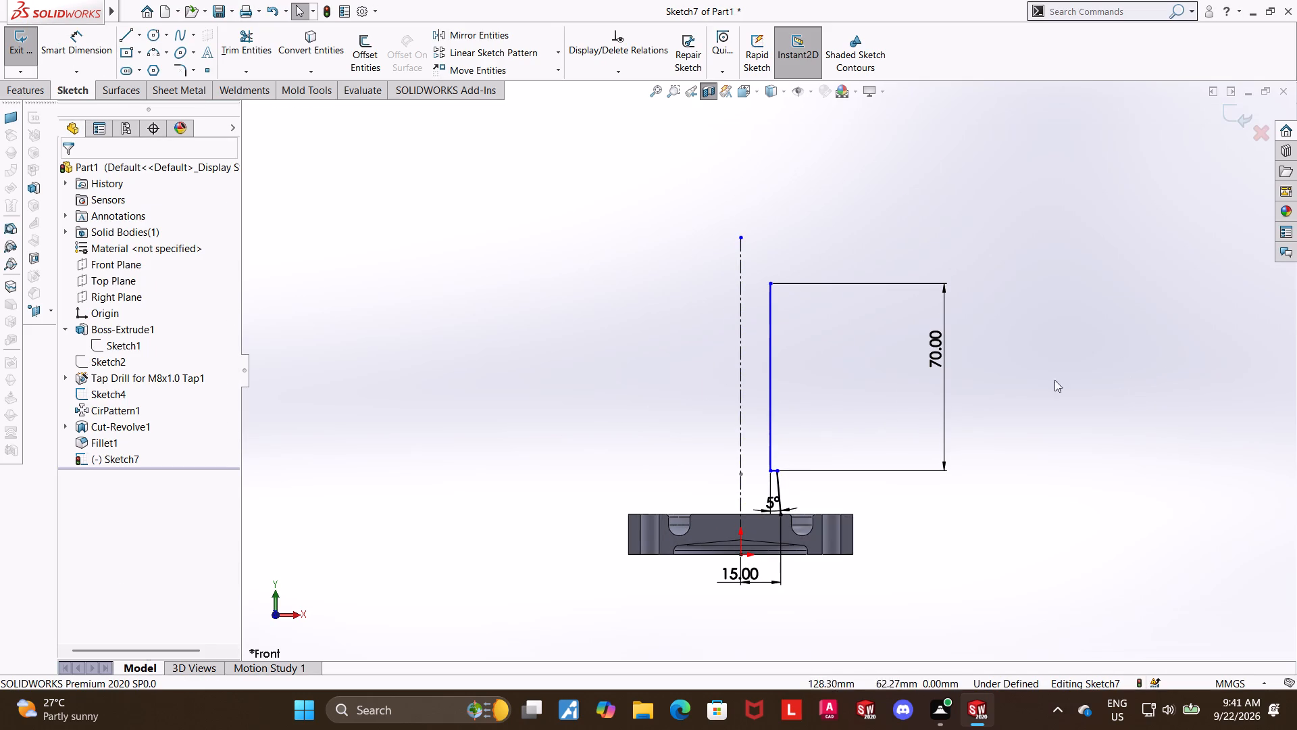
Close the stem profile with lines from the long line's top across to the centerline, down to the disc's top and out to the slanted line.
{"action": "left_click", "coordinate": [119, 37]}
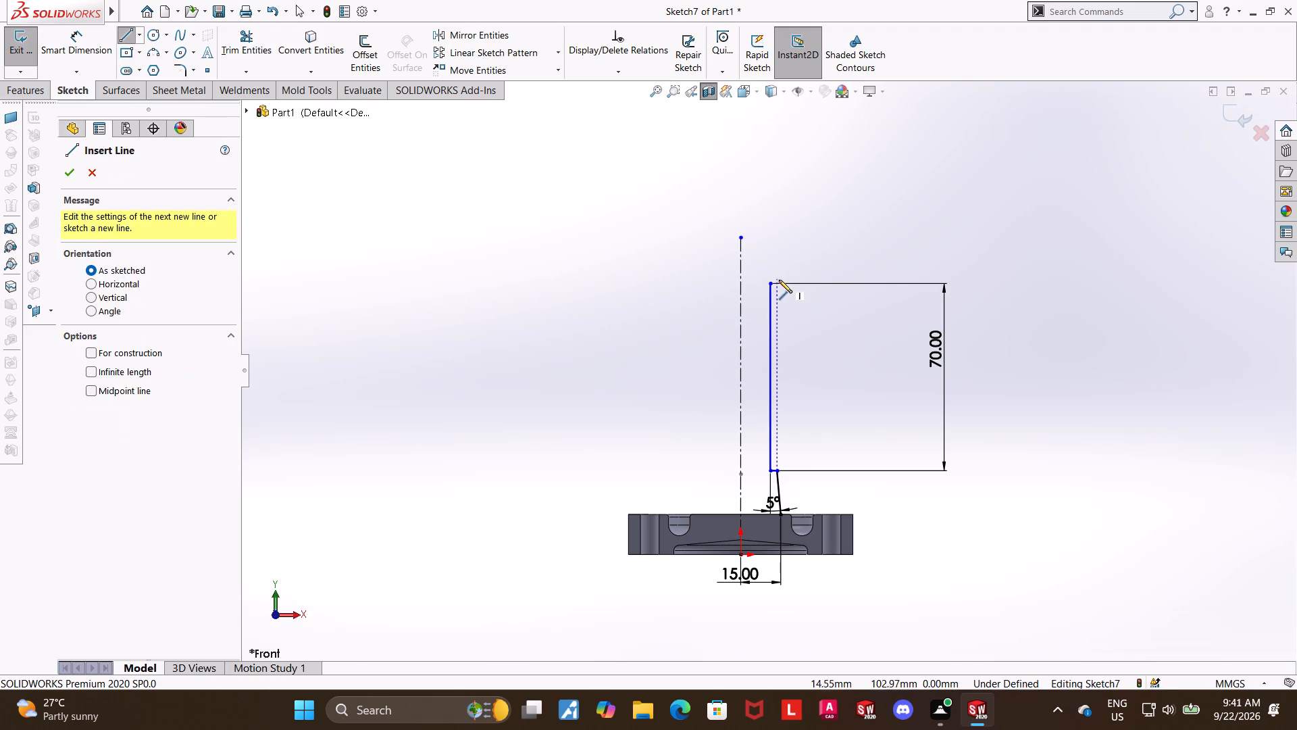
{"action": "left_click", "coordinate": [769, 285]}
{"action": "left_click", "coordinate": [738, 282]}
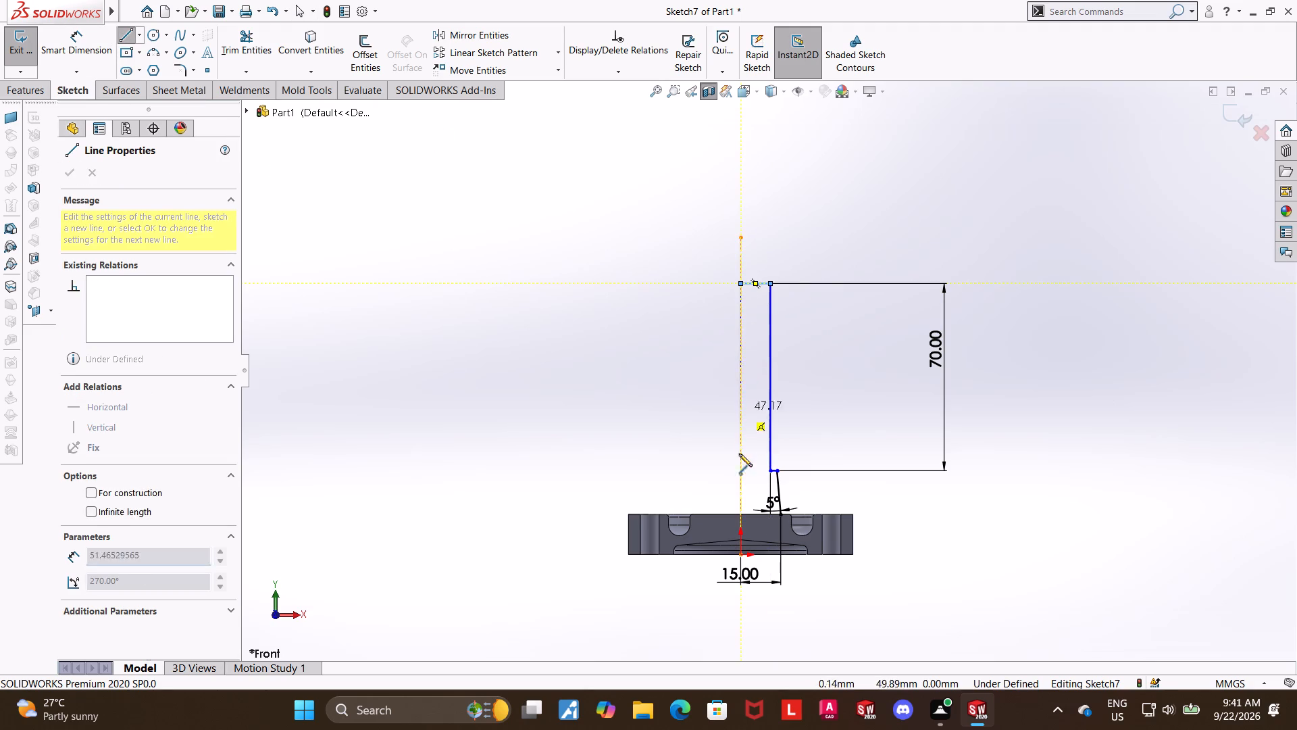
{"action": "left_click", "coordinate": [740, 514]}
{"action": "scroll", "coordinate": [741, 513], "scroll_direction": "down", "scroll_amount": 7}
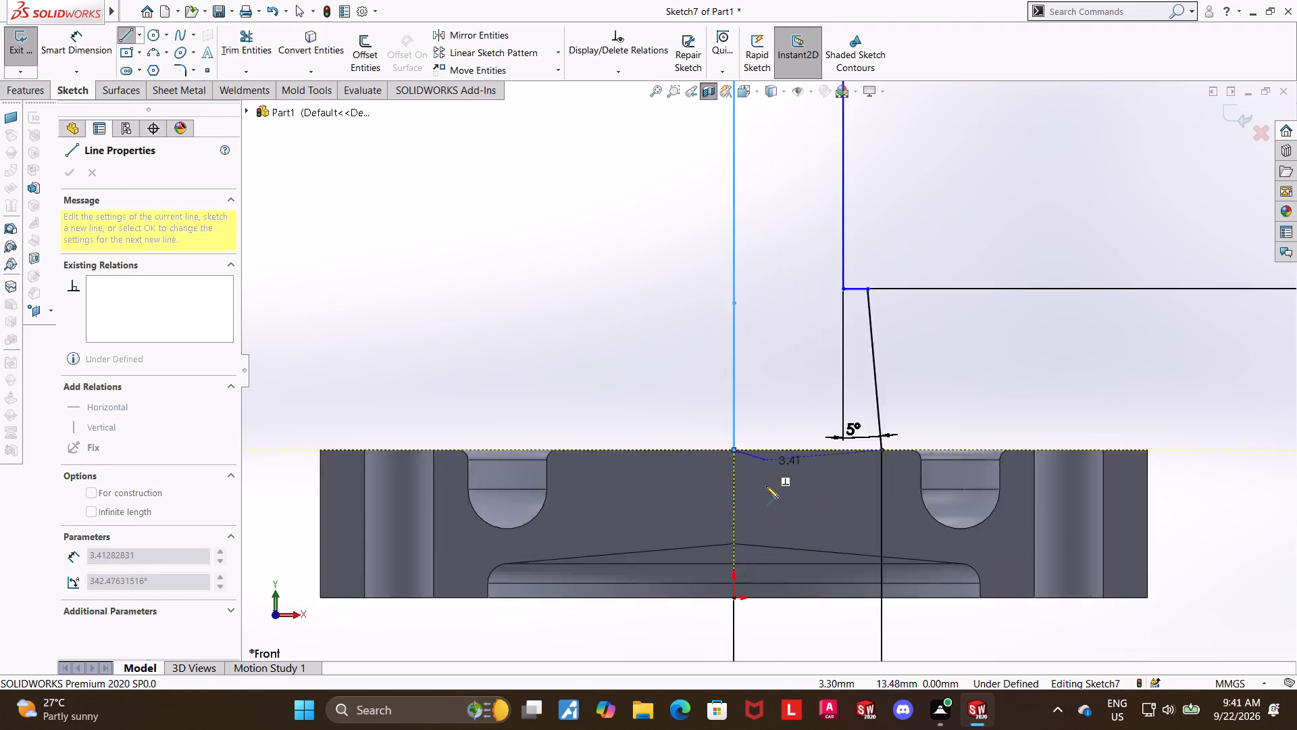
{"action": "scroll", "coordinate": [766, 486], "scroll_direction": "down", "scroll_amount": 2}
{"action": "left_click", "coordinate": [934, 420]}
{"action": "key", "text": "Escape"}
{"action": "key", "text": "Escape"}
{"action": "key", "text": "Escape"}
{"action": "scroll", "coordinate": [1028, 385], "scroll_direction": "up", "scroll_amount": 5}
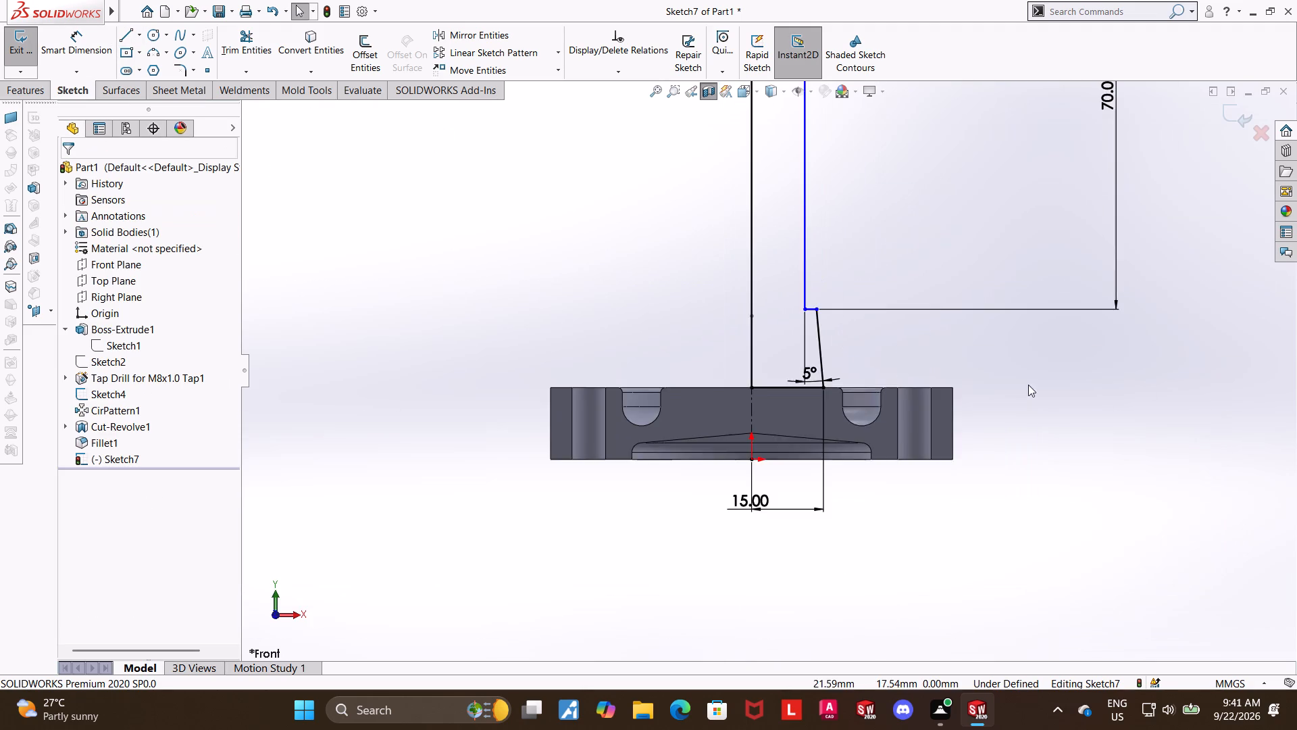
{"action": "scroll", "coordinate": [1028, 385], "scroll_direction": "up", "scroll_amount": 1}
{"action": "scroll", "coordinate": [931, 296], "scroll_direction": "up", "scroll_amount": 6}
{"action": "scroll", "coordinate": [794, 274], "scroll_direction": "down", "scroll_amount": 6}
{"action": "key", "text": "Escape"}
{"action": "key", "text": "Escape"}
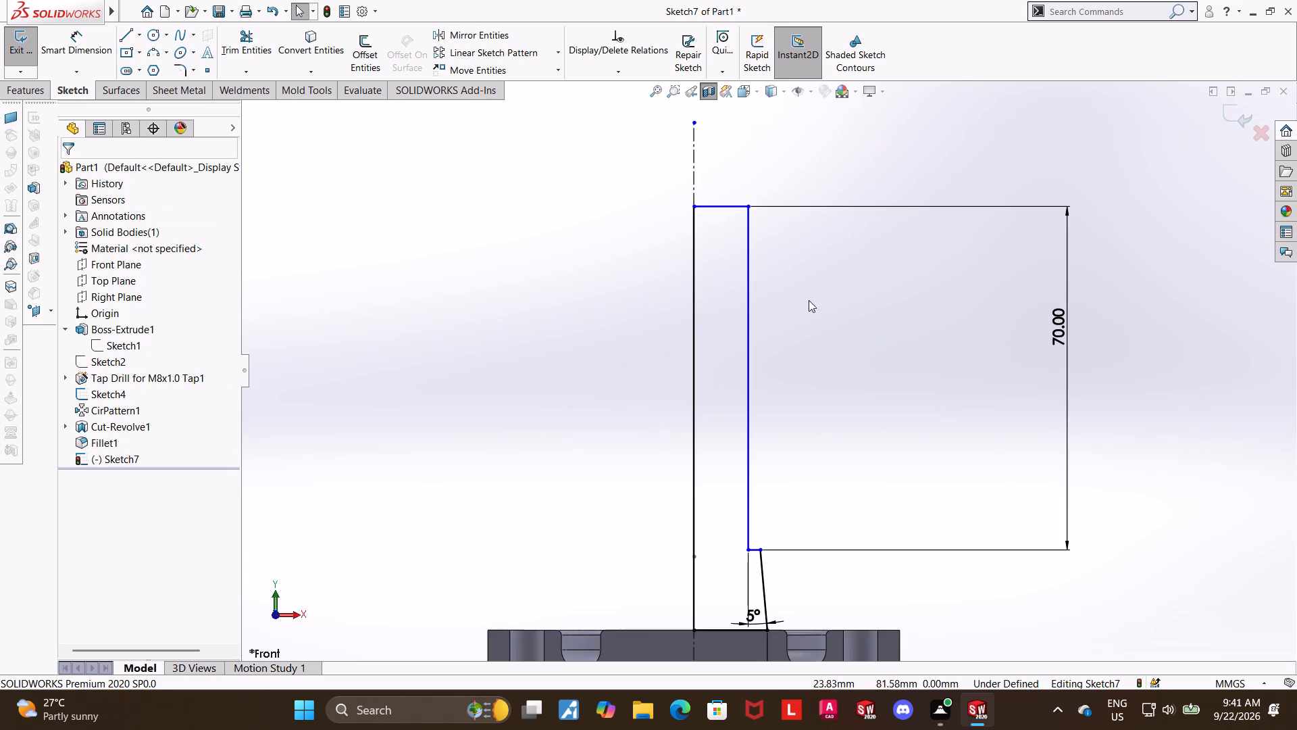
Set the distance between the stem profile's long outer vertical line and its line on the axis to 13 mm.
{"action": "left_click", "coordinate": [88, 37]}
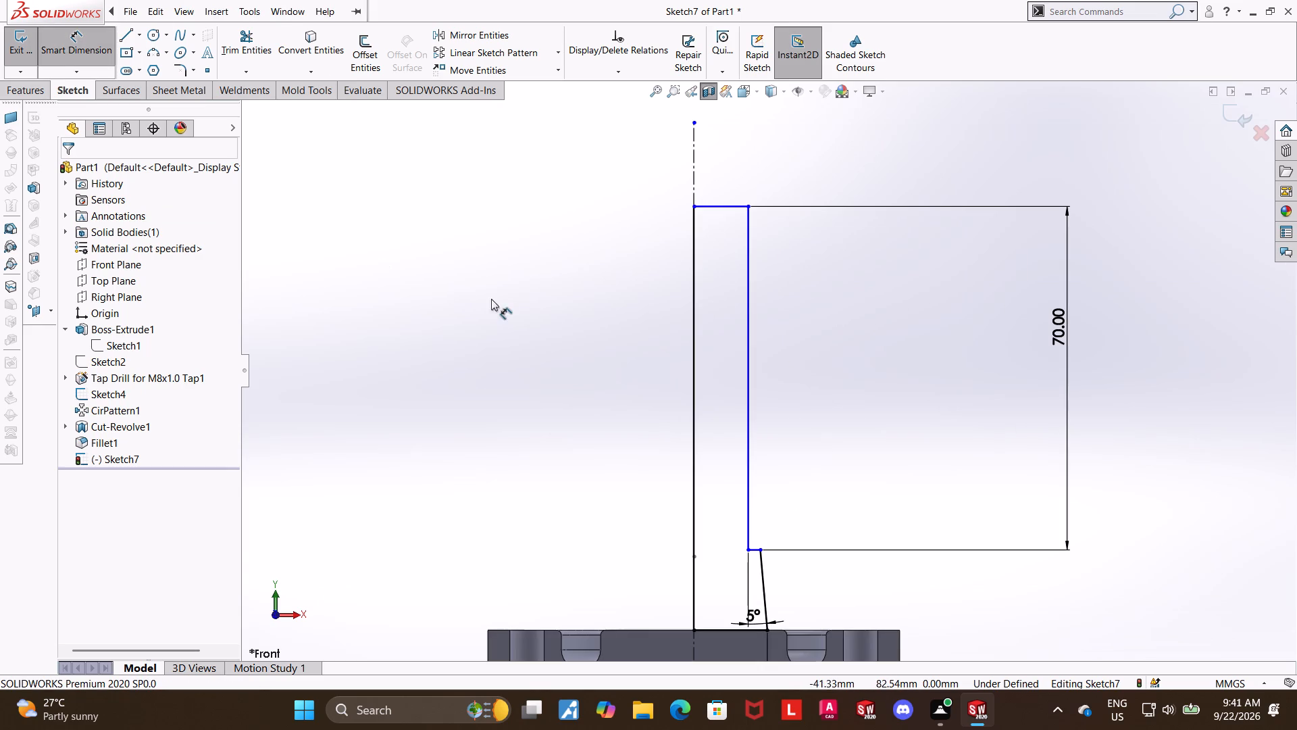
{"action": "left_click", "coordinate": [746, 385]}
{"action": "left_click", "coordinate": [694, 376]}
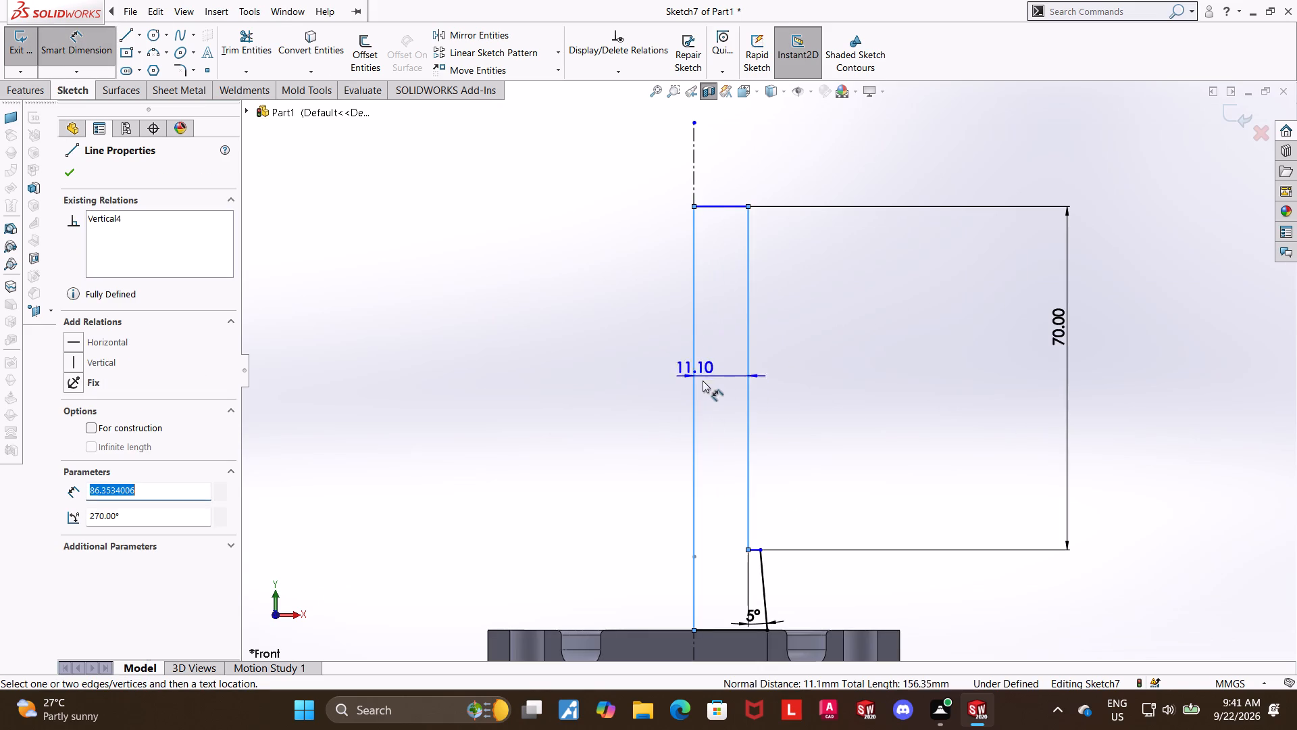
{"action": "left_click", "coordinate": [711, 387]}
{"action": "type", "text": "13"}
{"action": "key", "text": "Return"}
{"action": "key", "text": "Escape"}
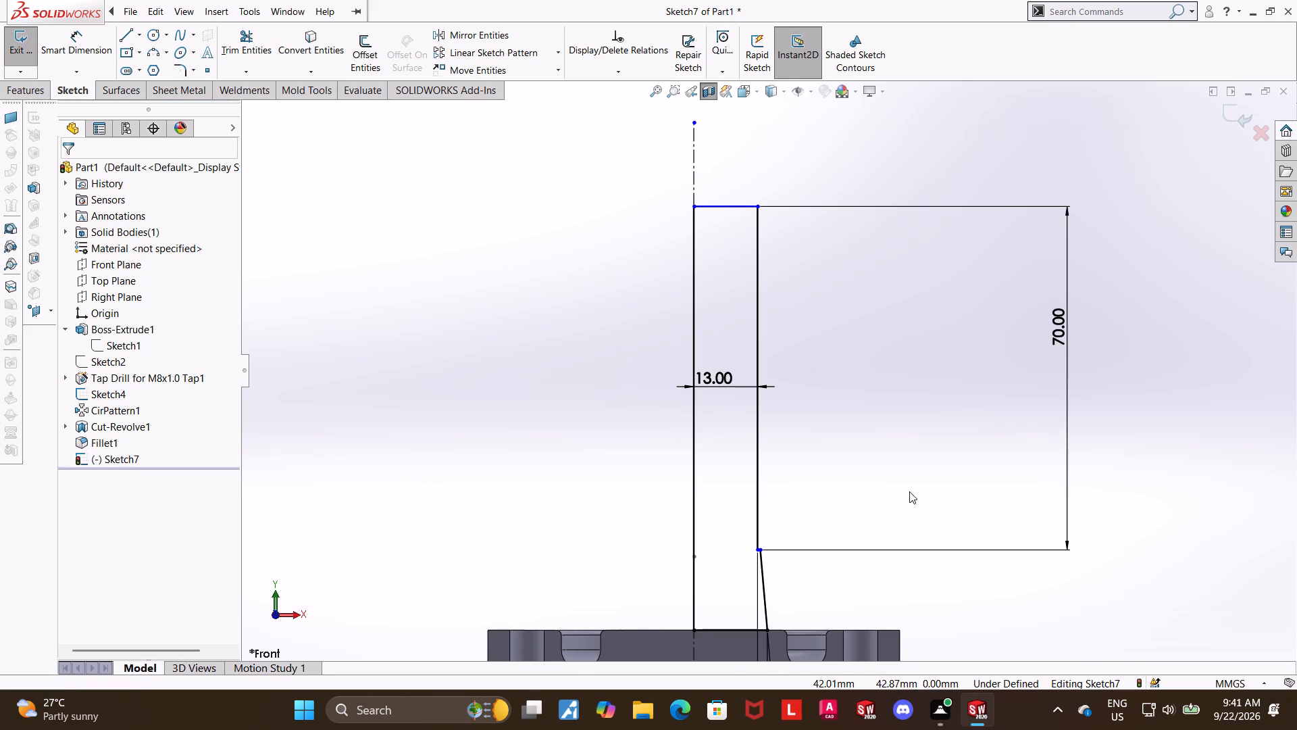
Move the 5° angle dimension up beside the slanted line, above the disc.
{"action": "scroll", "coordinate": [905, 485], "scroll_direction": "up", "scroll_amount": 2}
{"action": "scroll", "coordinate": [814, 513], "scroll_direction": "up", "scroll_amount": 1}
{"action": "scroll", "coordinate": [814, 513], "scroll_direction": "down", "scroll_amount": 4}
{"action": "scroll", "coordinate": [690, 417], "scroll_direction": "down", "scroll_amount": 4}
{"action": "scroll", "coordinate": [710, 339], "scroll_direction": "down", "scroll_amount": 3}
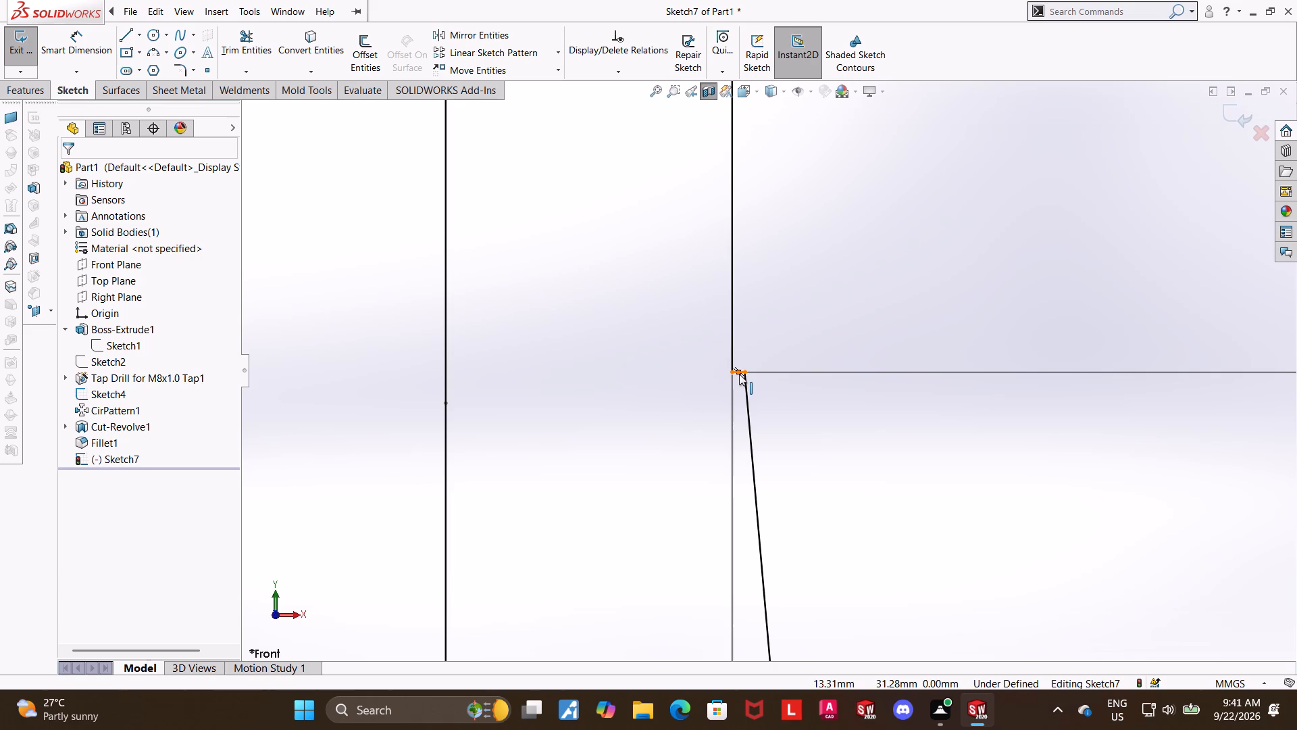
{"action": "scroll", "coordinate": [826, 385], "scroll_direction": "up", "scroll_amount": 8}
{"action": "scroll", "coordinate": [792, 464], "scroll_direction": "down", "scroll_amount": 4}
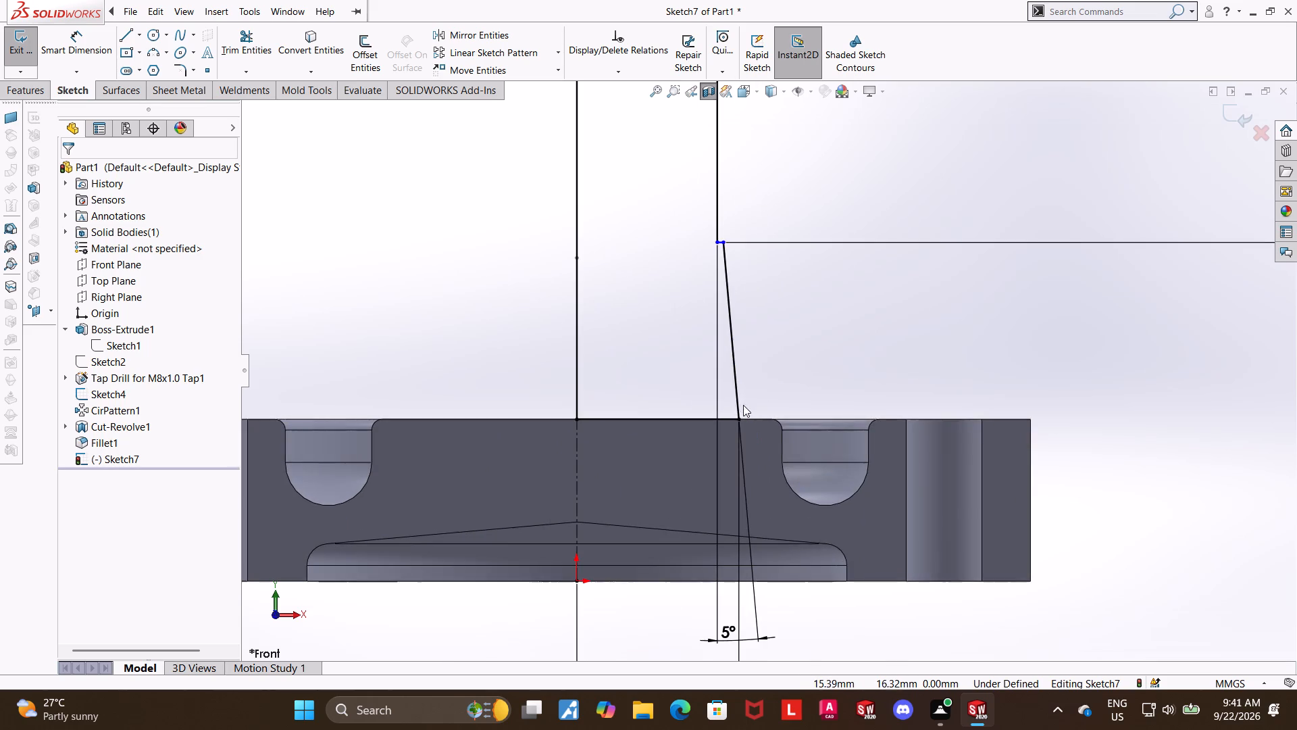
{"action": "scroll", "coordinate": [743, 405], "scroll_direction": "up", "scroll_amount": 5}
{"action": "scroll", "coordinate": [753, 424], "scroll_direction": "down", "scroll_amount": 6}
{"action": "left_click_drag", "start_coordinate": [758, 560], "coordinate": [771, 166]}
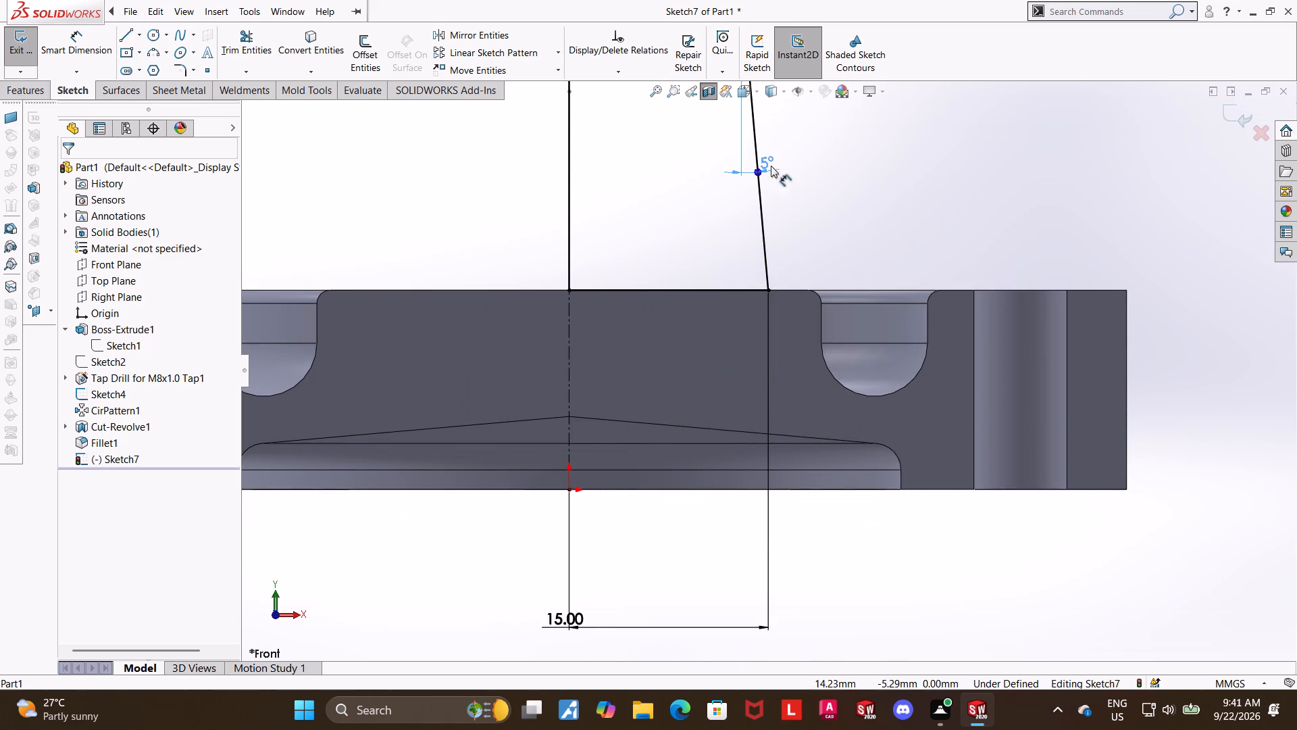
{"action": "left_click_drag", "start_coordinate": [771, 166], "coordinate": [771, 190]}
{"action": "scroll", "coordinate": [791, 193], "scroll_direction": "up", "scroll_amount": 7}
{"action": "scroll", "coordinate": [765, 289], "scroll_direction": "down", "scroll_amount": 5}
{"action": "scroll", "coordinate": [805, 270], "scroll_direction": "up", "scroll_amount": 6}
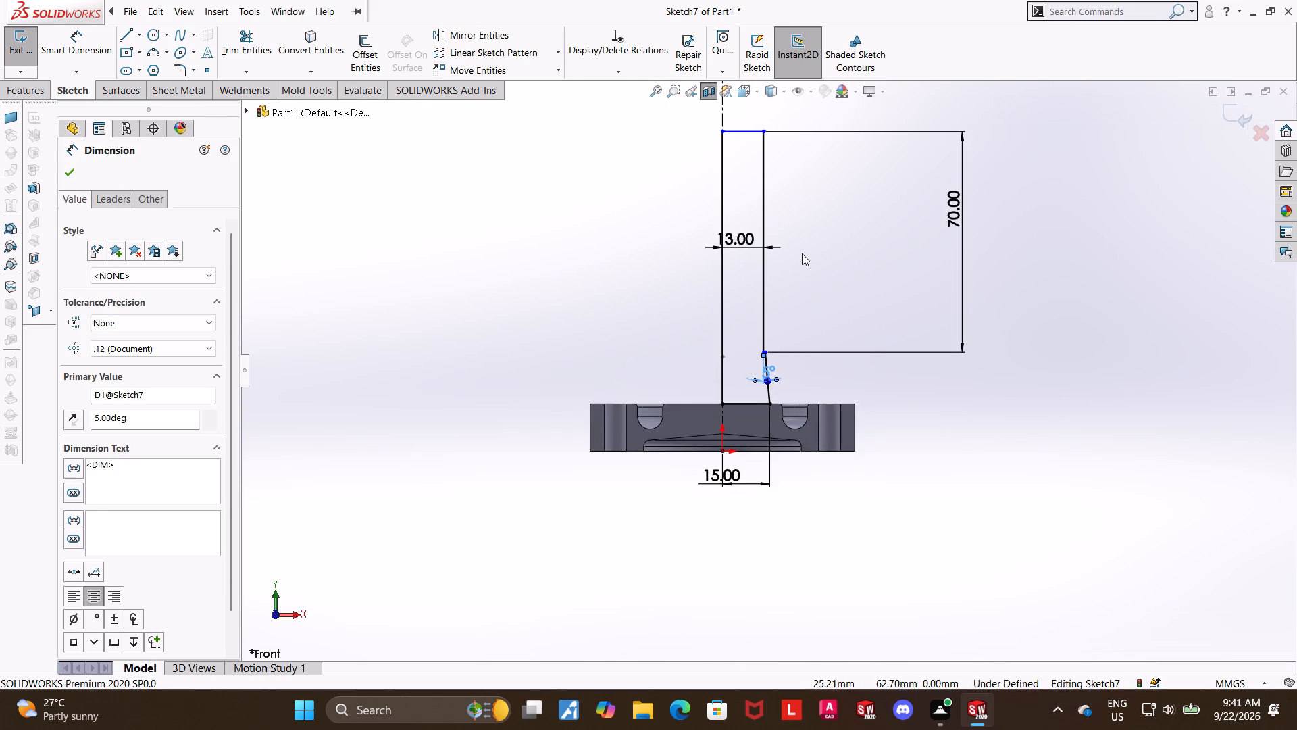
{"action": "scroll", "coordinate": [792, 252], "scroll_direction": "down", "scroll_amount": 3}
{"action": "left_click", "coordinate": [817, 283]}
{"action": "scroll", "coordinate": [796, 422], "scroll_direction": "up", "scroll_amount": 3}
{"action": "scroll", "coordinate": [748, 504], "scroll_direction": "down", "scroll_amount": 1}
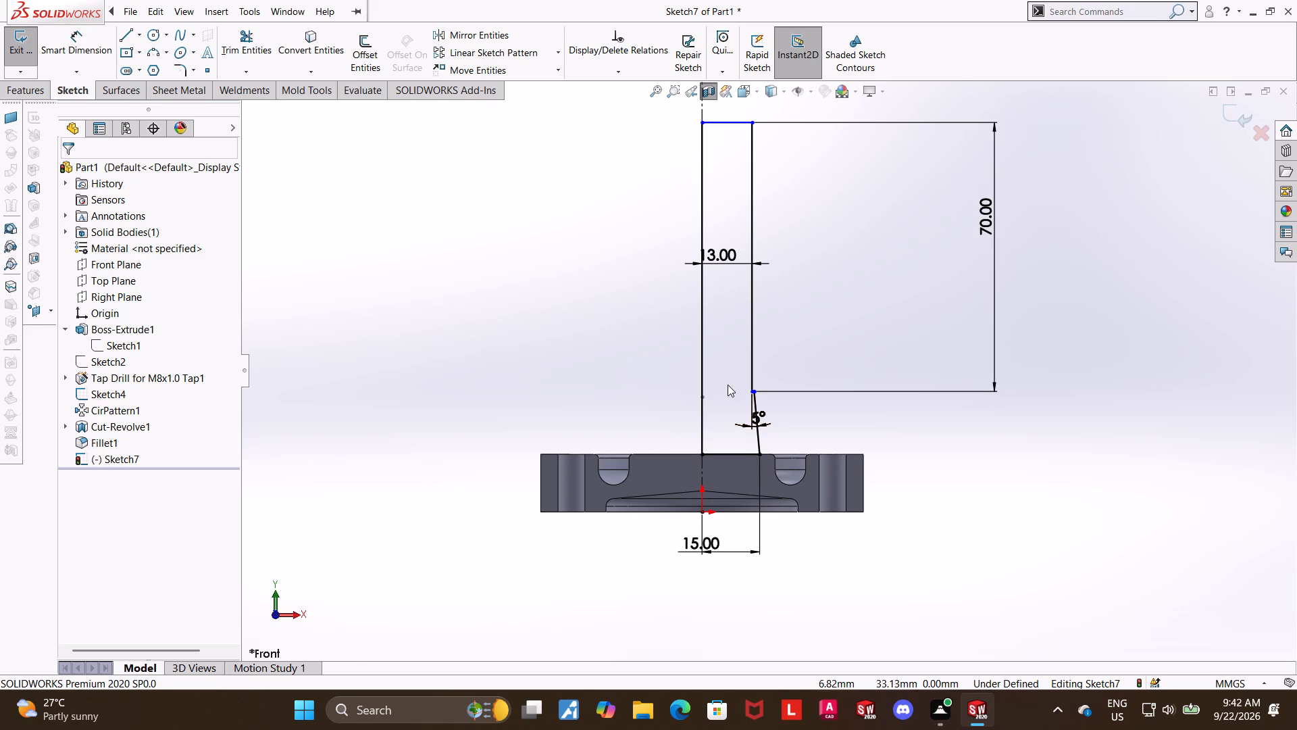
Dimension the stem profile's overall height from the origin at the disc's bottom to the top line and exit the sketch.
{"action": "scroll", "coordinate": [765, 372], "scroll_direction": "down", "scroll_amount": 8}
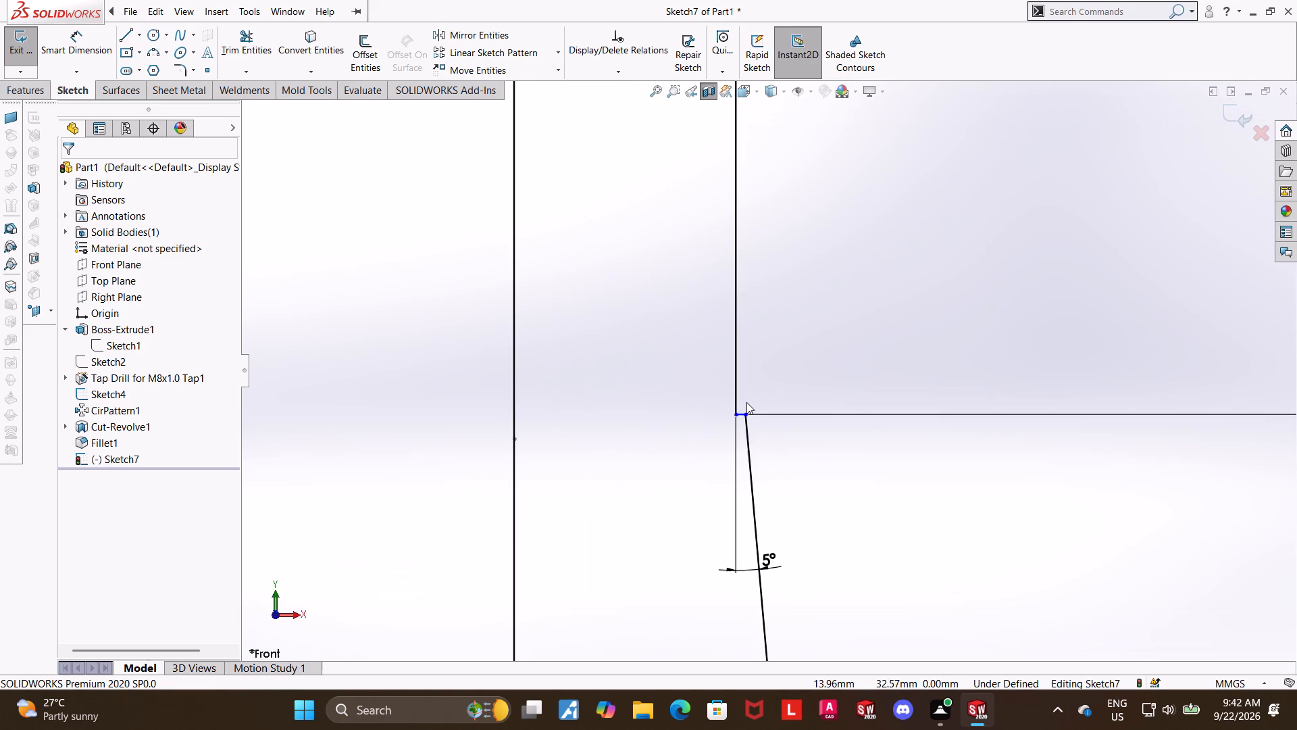
{"action": "scroll", "coordinate": [746, 402], "scroll_direction": "down", "scroll_amount": 1}
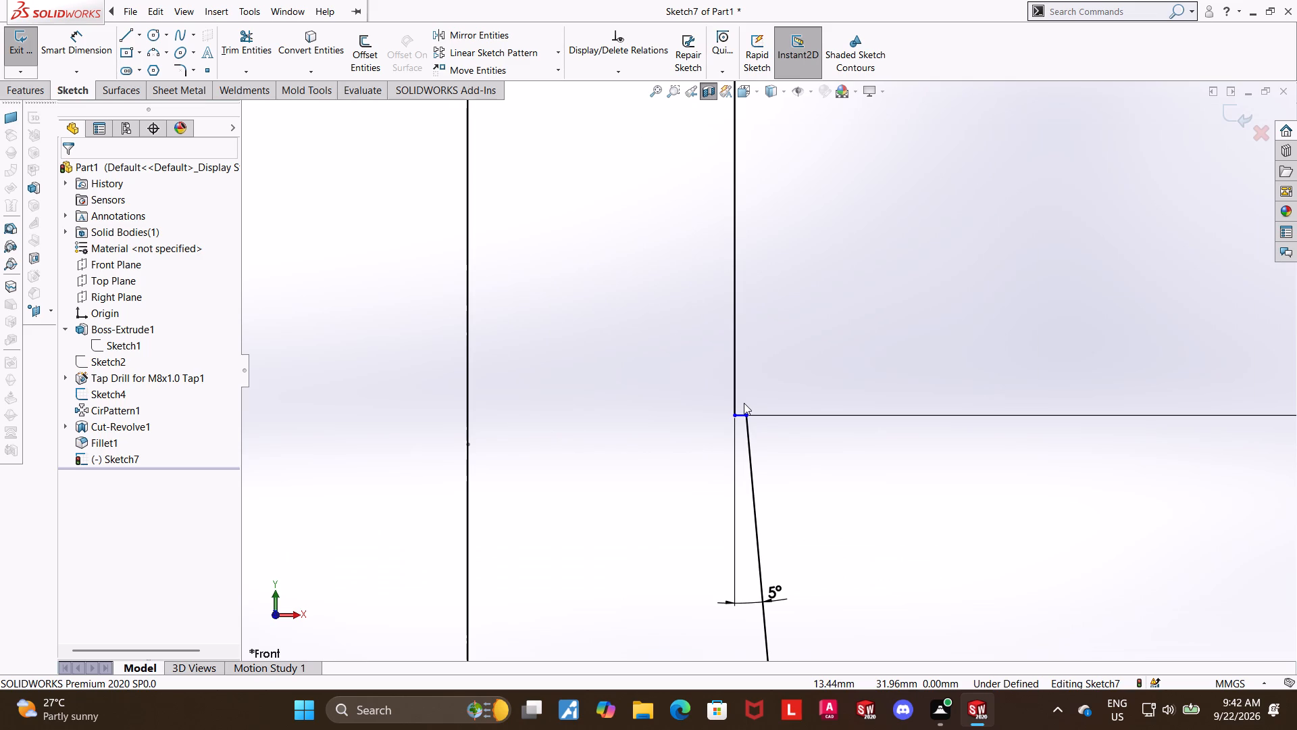
{"action": "scroll", "coordinate": [744, 403], "scroll_direction": "down", "scroll_amount": 2}
{"action": "scroll", "coordinate": [741, 462], "scroll_direction": "up", "scroll_amount": 12}
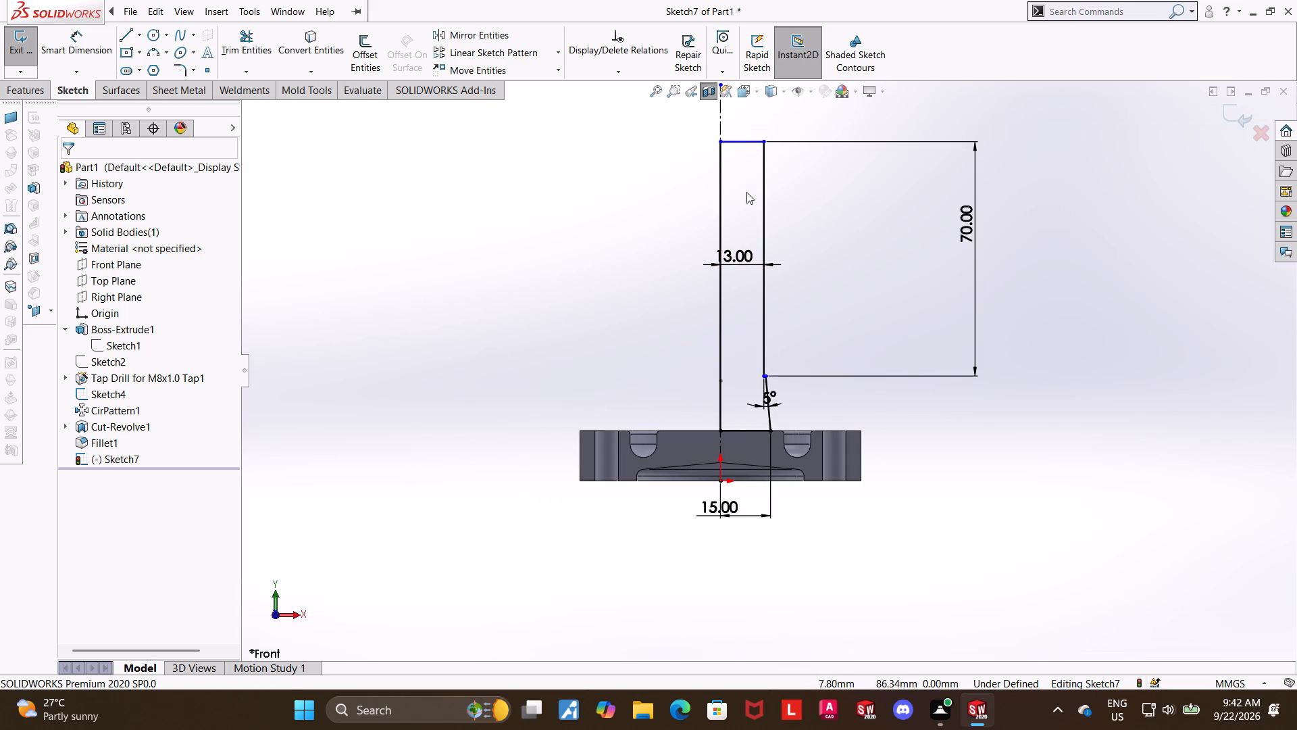
{"action": "left_click", "coordinate": [84, 47]}
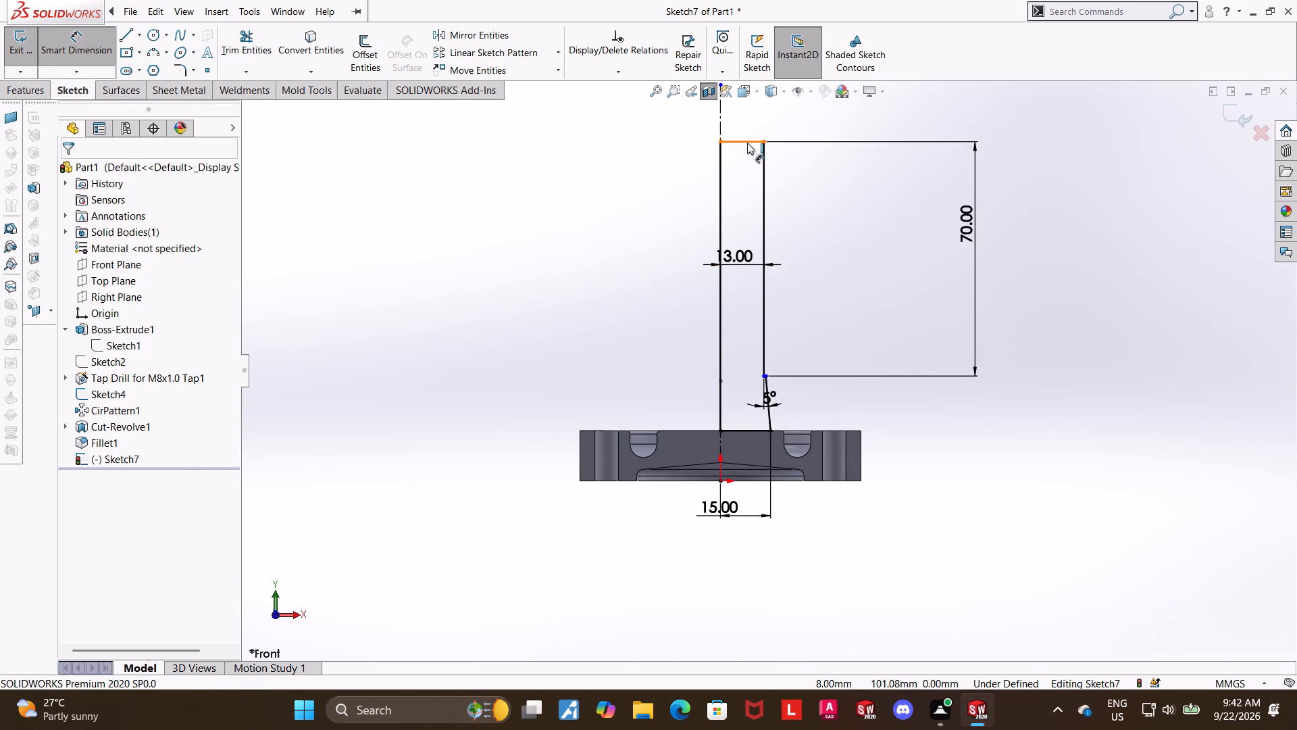
{"action": "left_click", "coordinate": [747, 143]}
{"action": "scroll", "coordinate": [817, 412], "scroll_direction": "down", "scroll_amount": 4}
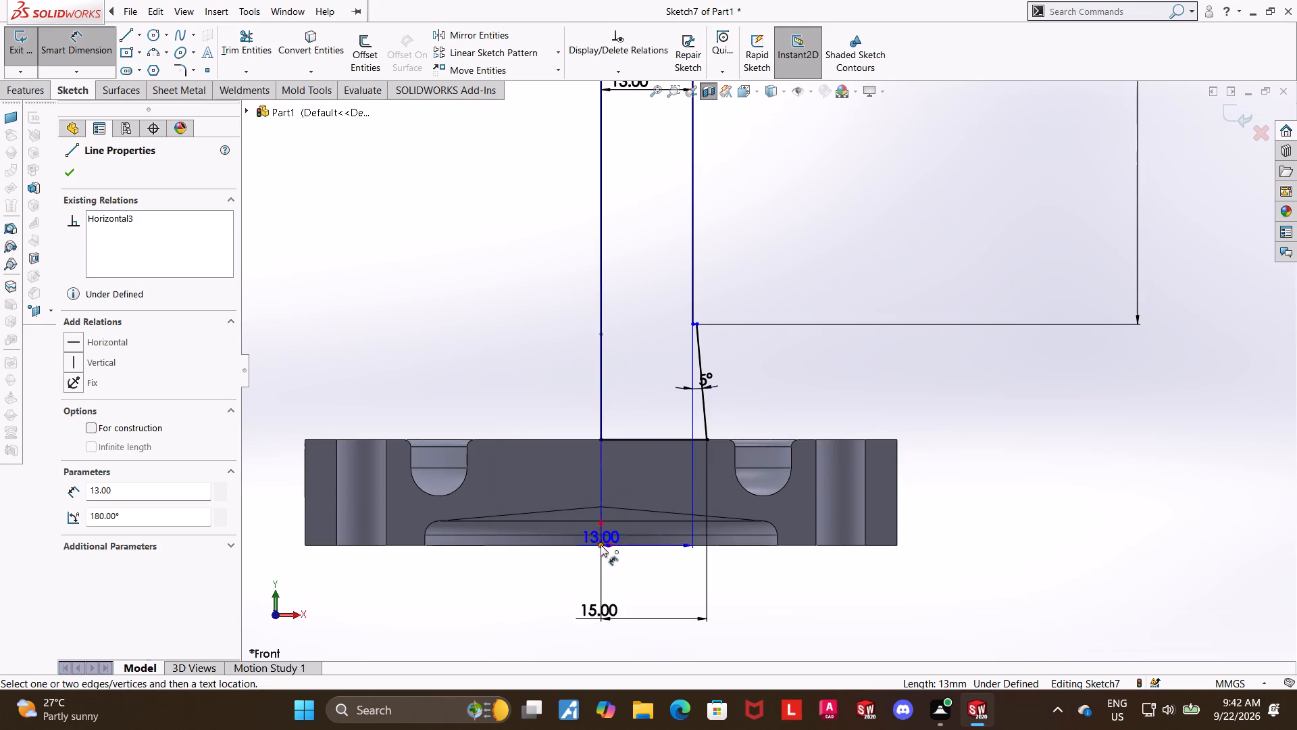
{"action": "left_click", "coordinate": [601, 545]}
{"action": "left_click", "coordinate": [1121, 449]}
{"action": "left_click", "coordinate": [1061, 422]}
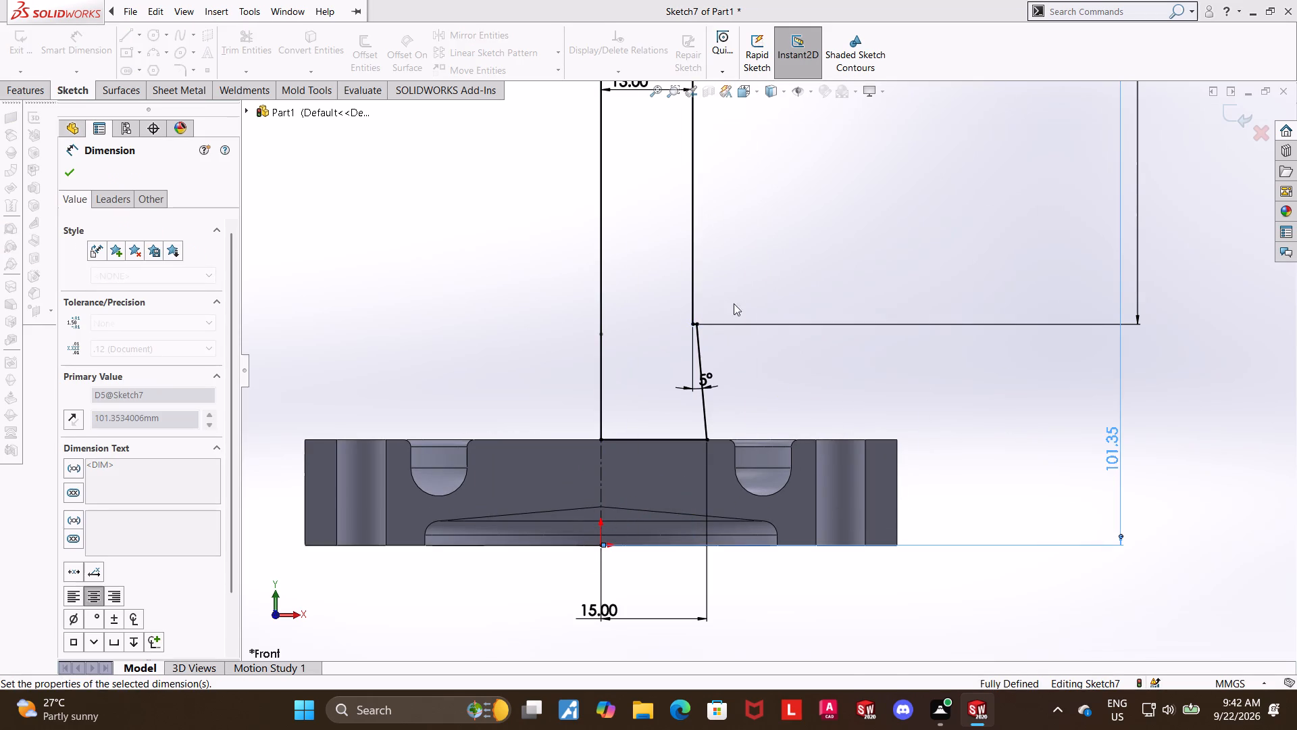
{"action": "scroll", "coordinate": [698, 313], "scroll_direction": "down", "scroll_amount": 6}
{"action": "scroll", "coordinate": [757, 349], "scroll_direction": "down", "scroll_amount": 4}
{"action": "scroll", "coordinate": [757, 349], "scroll_direction": "up", "scroll_amount": 17}
{"action": "left_click", "coordinate": [1068, 416]}
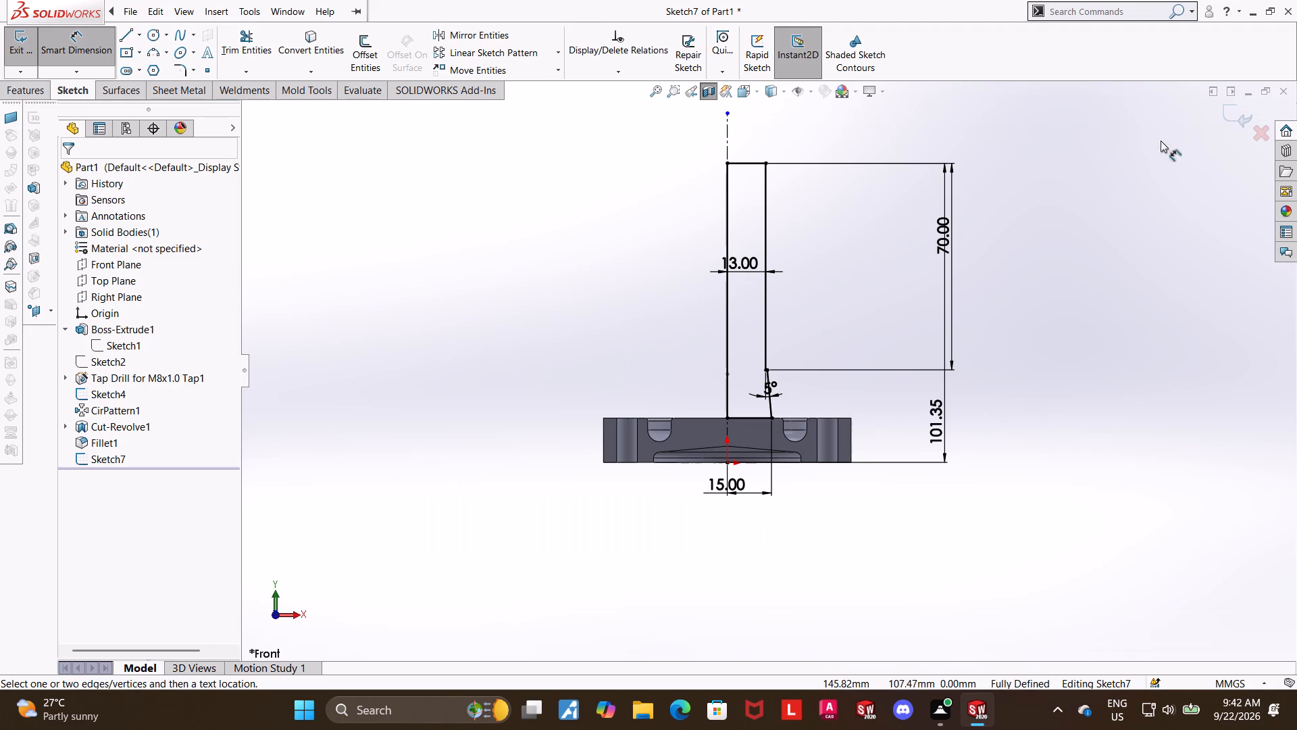
{"action": "left_click", "coordinate": [1227, 114]}
{"action": "left_click", "coordinate": [1100, 199]}
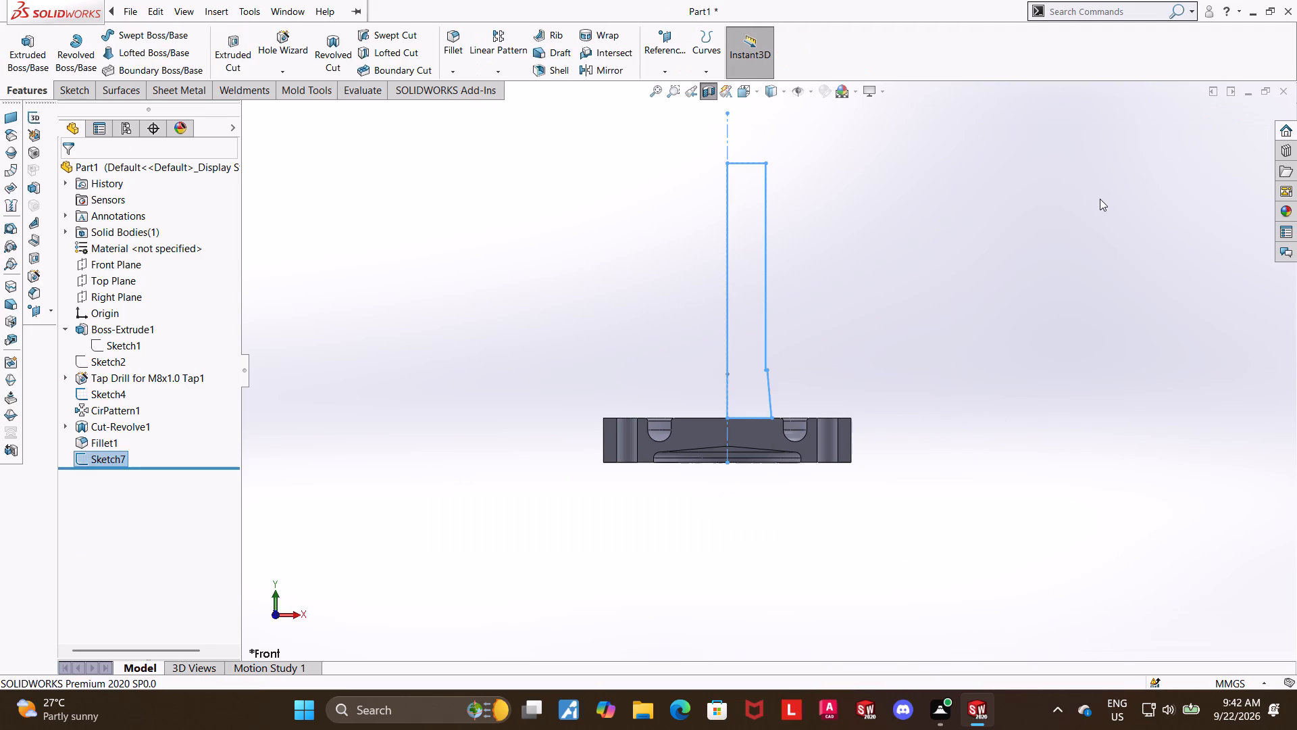
Revolve the stem profile 360° about its vertical centerline, merged with the disc.
{"action": "middle_click_drag", "start_coordinate": [941, 292], "coordinate": [940, 335]}
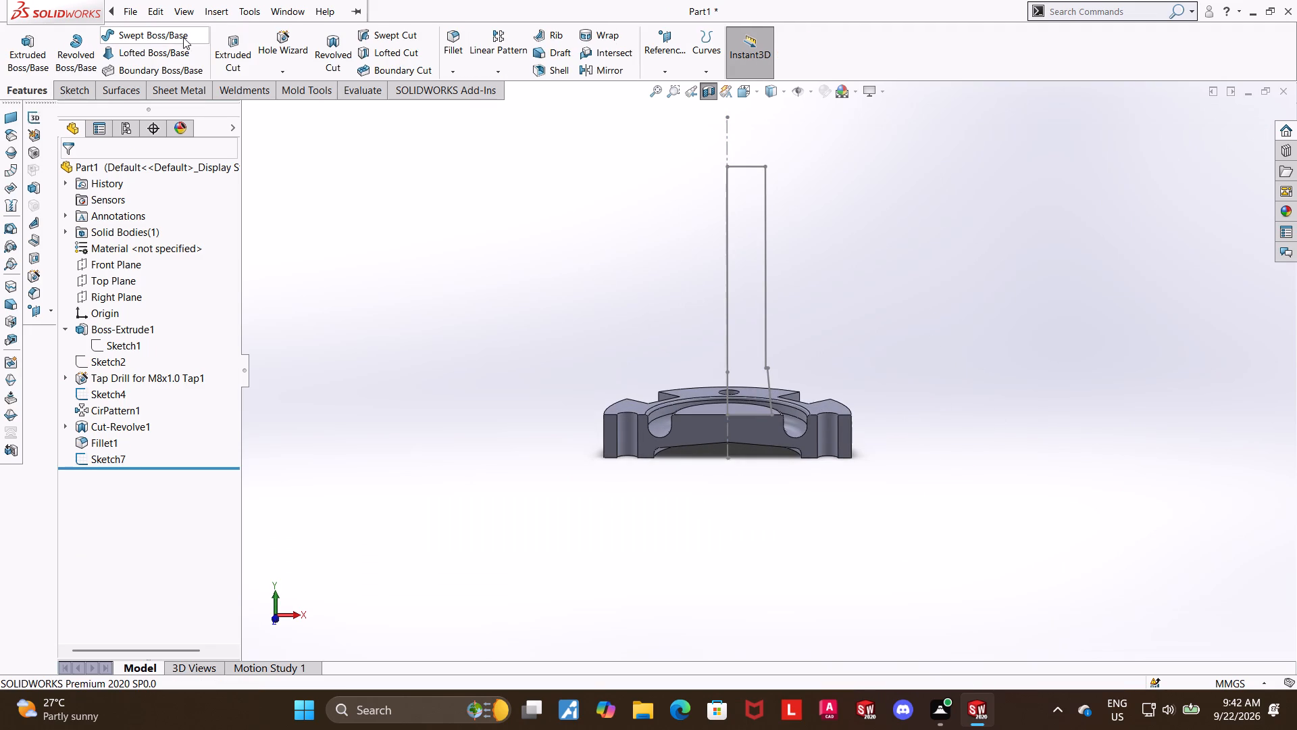
{"action": "scroll", "coordinate": [755, 395], "scroll_direction": "down", "scroll_amount": 9}
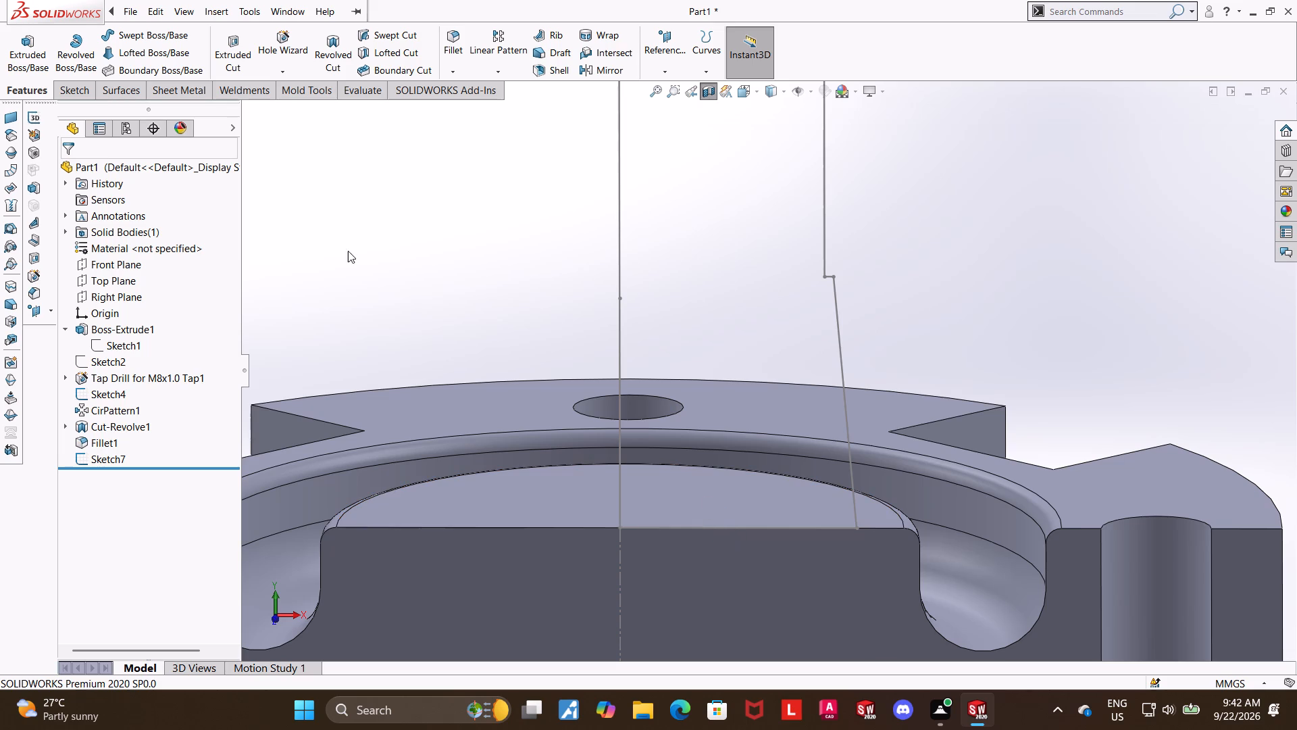
{"action": "left_click", "coordinate": [68, 46]}
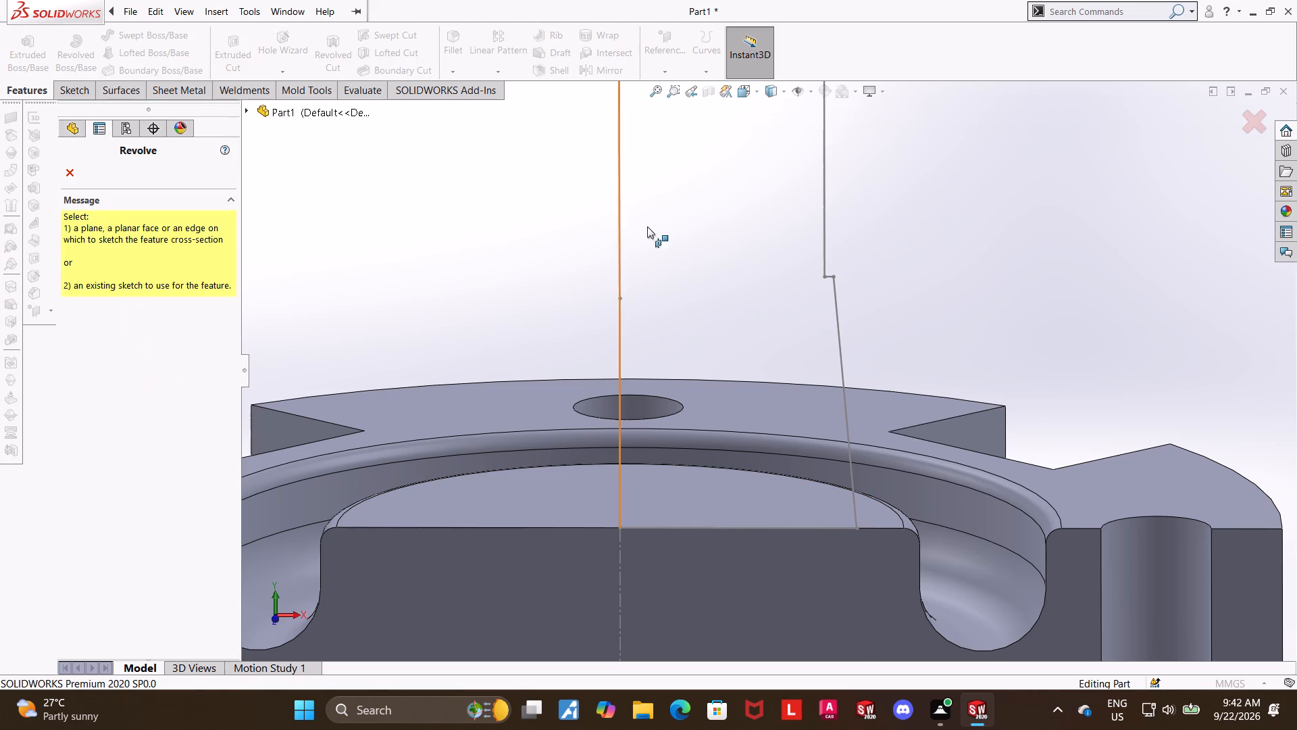
{"action": "left_click", "coordinate": [619, 190]}
{"action": "scroll", "coordinate": [522, 235], "scroll_direction": "up", "scroll_amount": 10}
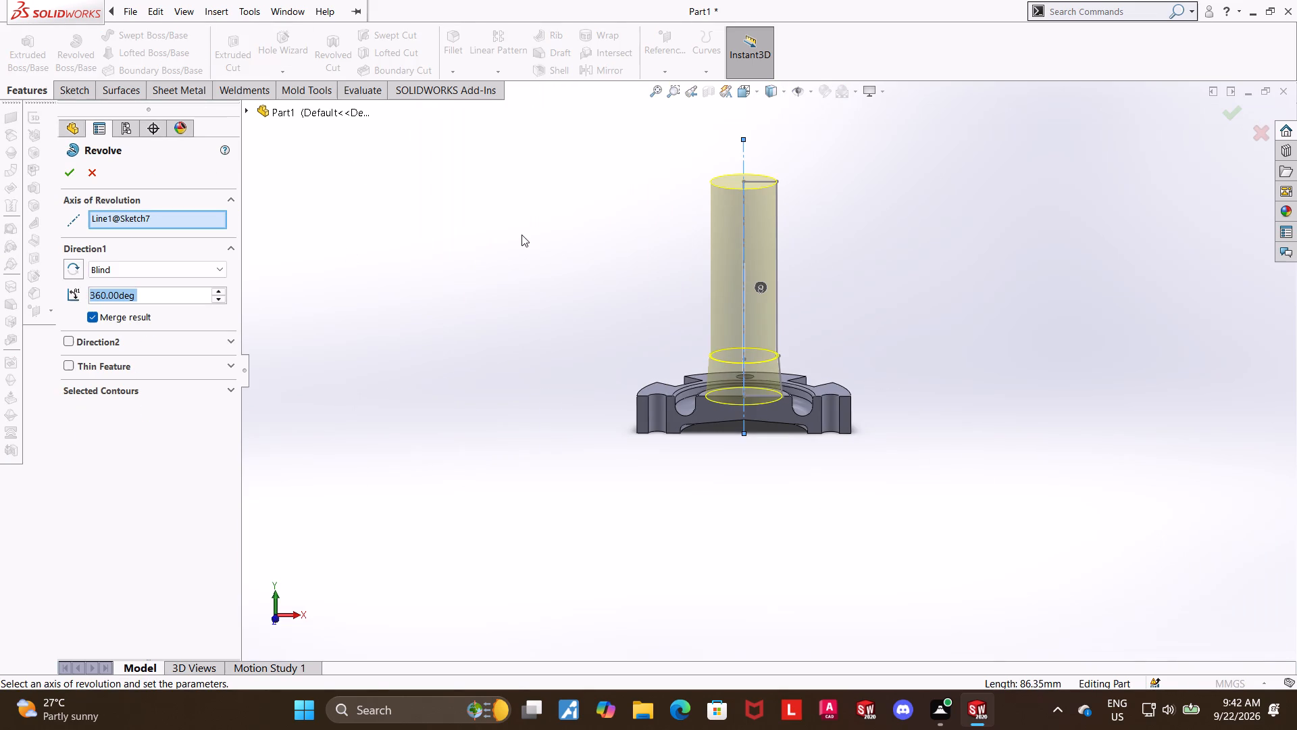
{"action": "left_click", "coordinate": [65, 176]}
{"action": "left_click", "coordinate": [867, 348]}
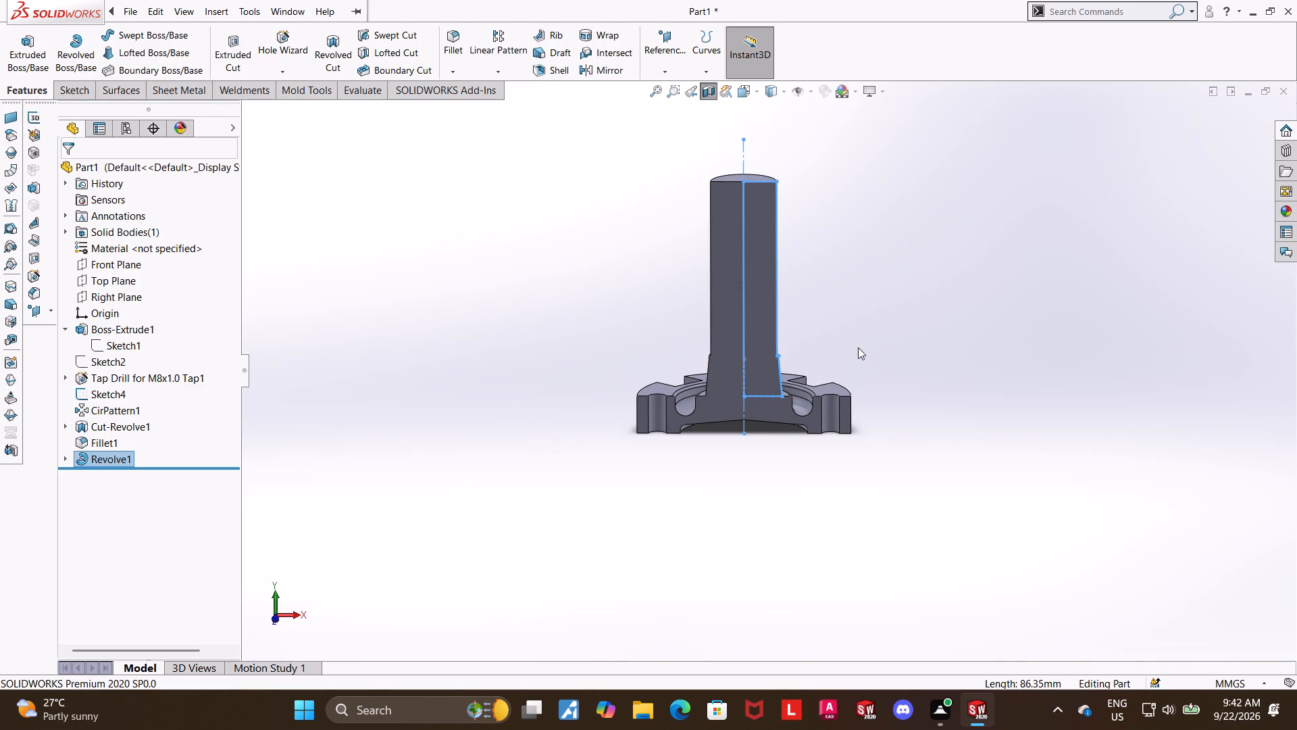
Turn off the section view to show the whole part.
{"action": "scroll", "coordinate": [773, 369], "scroll_direction": "down", "scroll_amount": 5}
{"action": "middle_click_drag", "start_coordinate": [933, 306], "coordinate": [889, 323]}
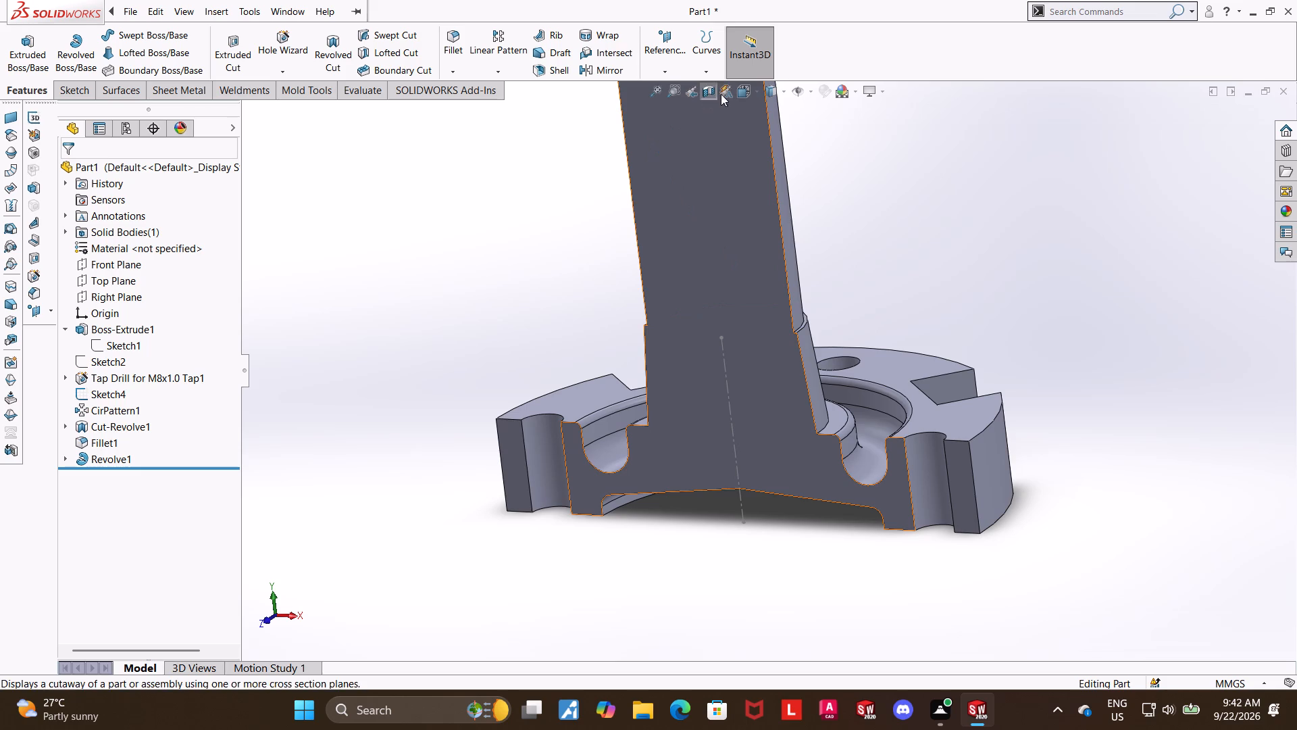
{"action": "left_click", "coordinate": [710, 90]}
Fillet the inner edge at the stem's shoulder and the edge where the tapered base meets the disc, radius 2 mm.
{"action": "scroll", "coordinate": [829, 380], "scroll_direction": "down", "scroll_amount": 5}
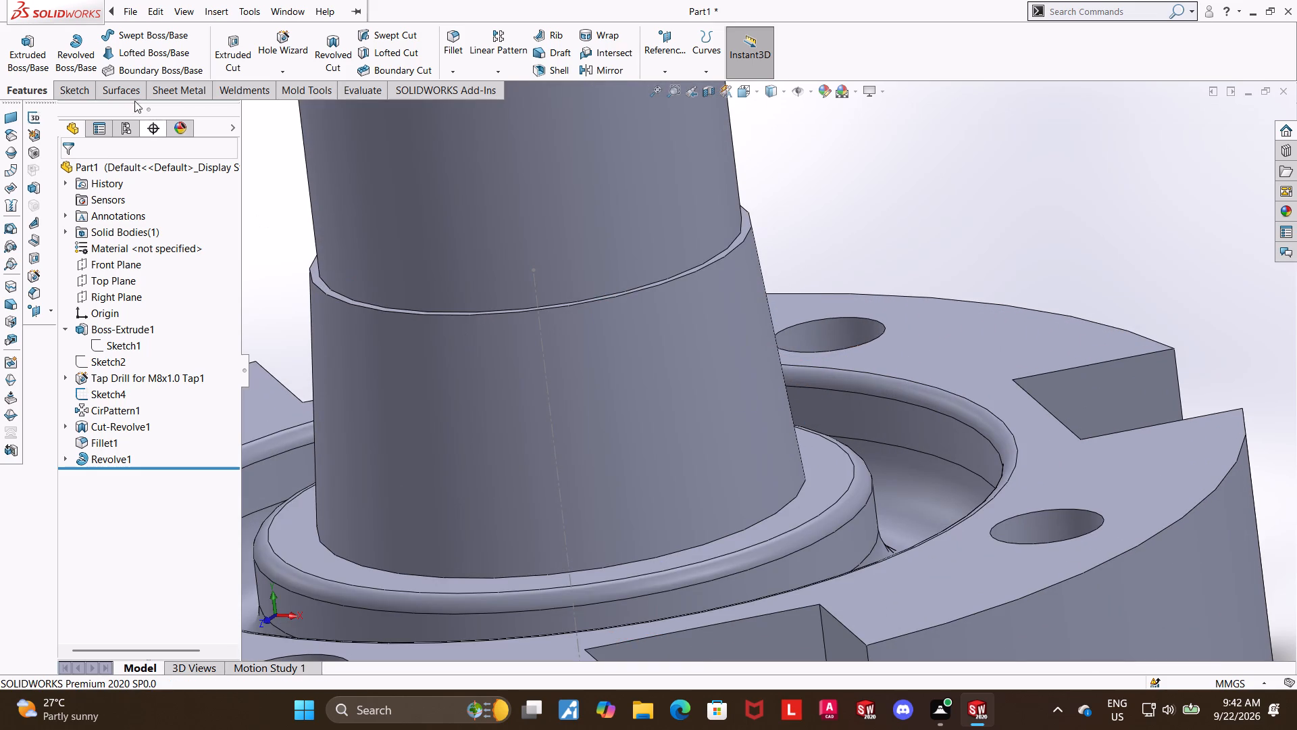
{"action": "left_click", "coordinate": [445, 42]}
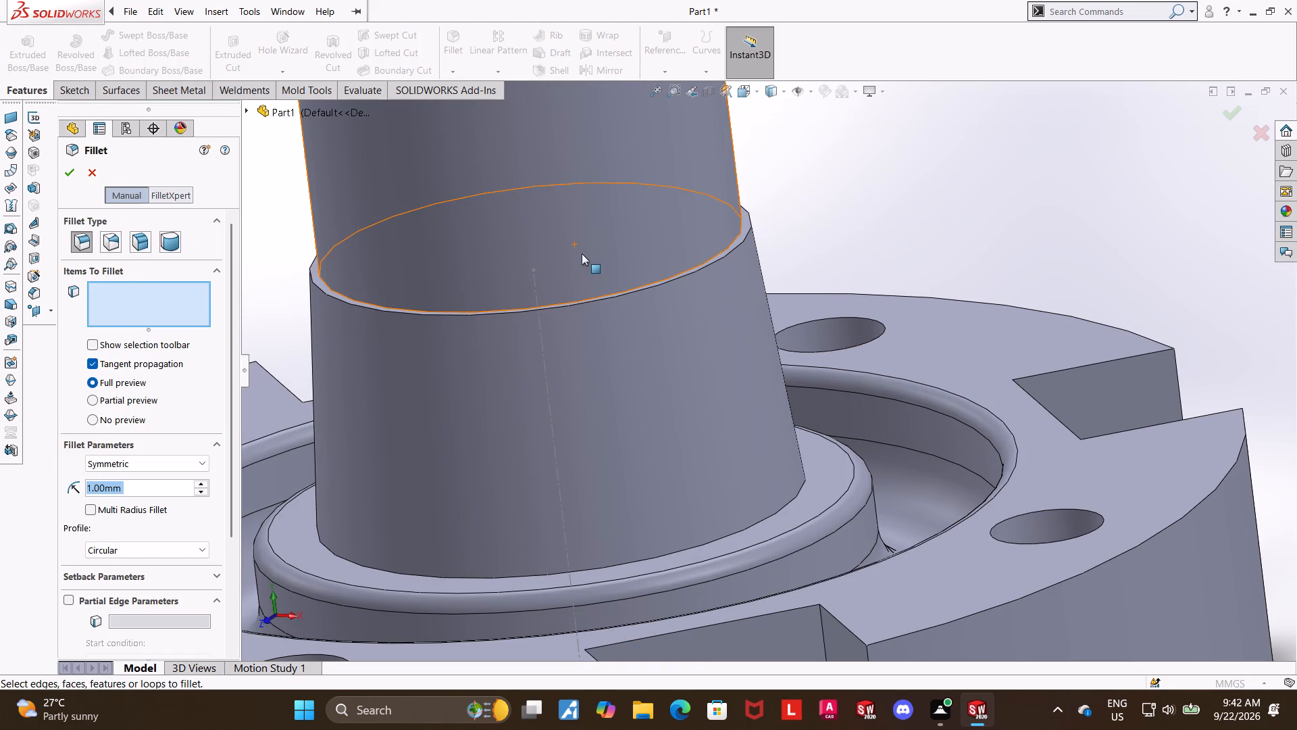
{"action": "scroll", "coordinate": [723, 245], "scroll_direction": "down", "scroll_amount": 6}
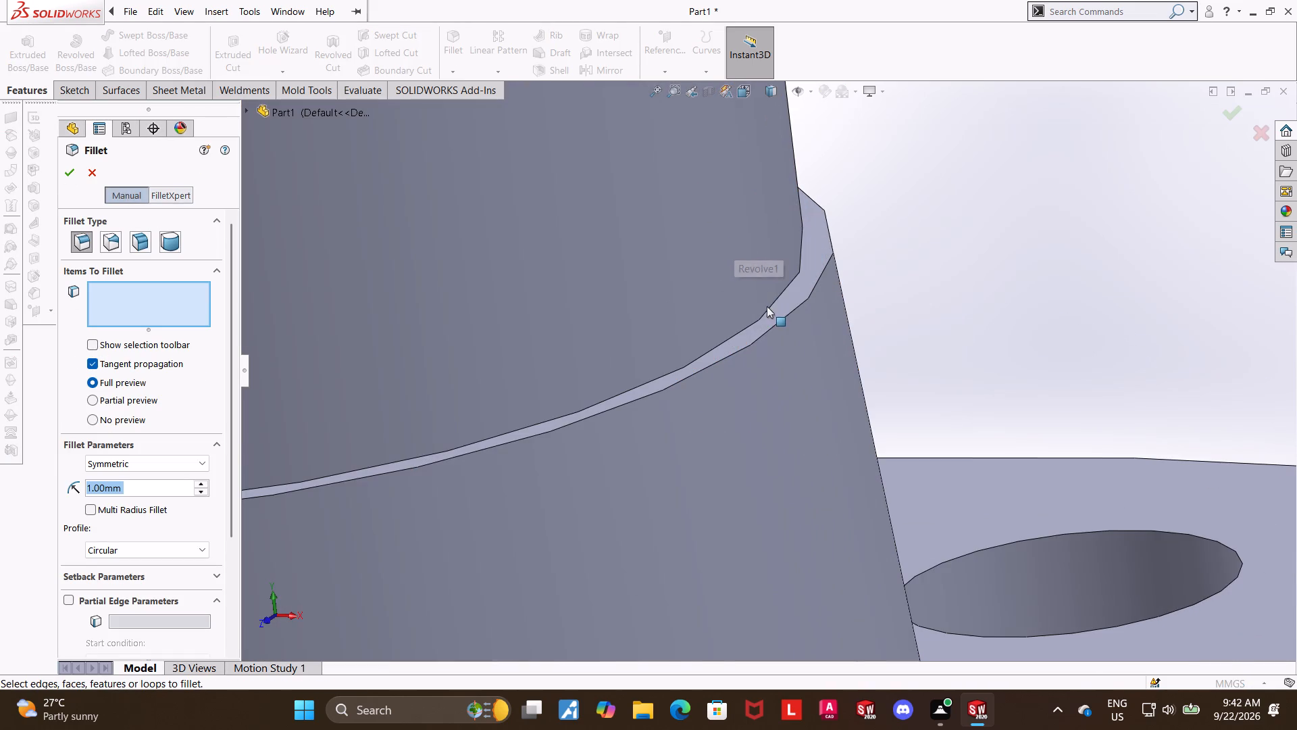
{"action": "left_click", "coordinate": [768, 310]}
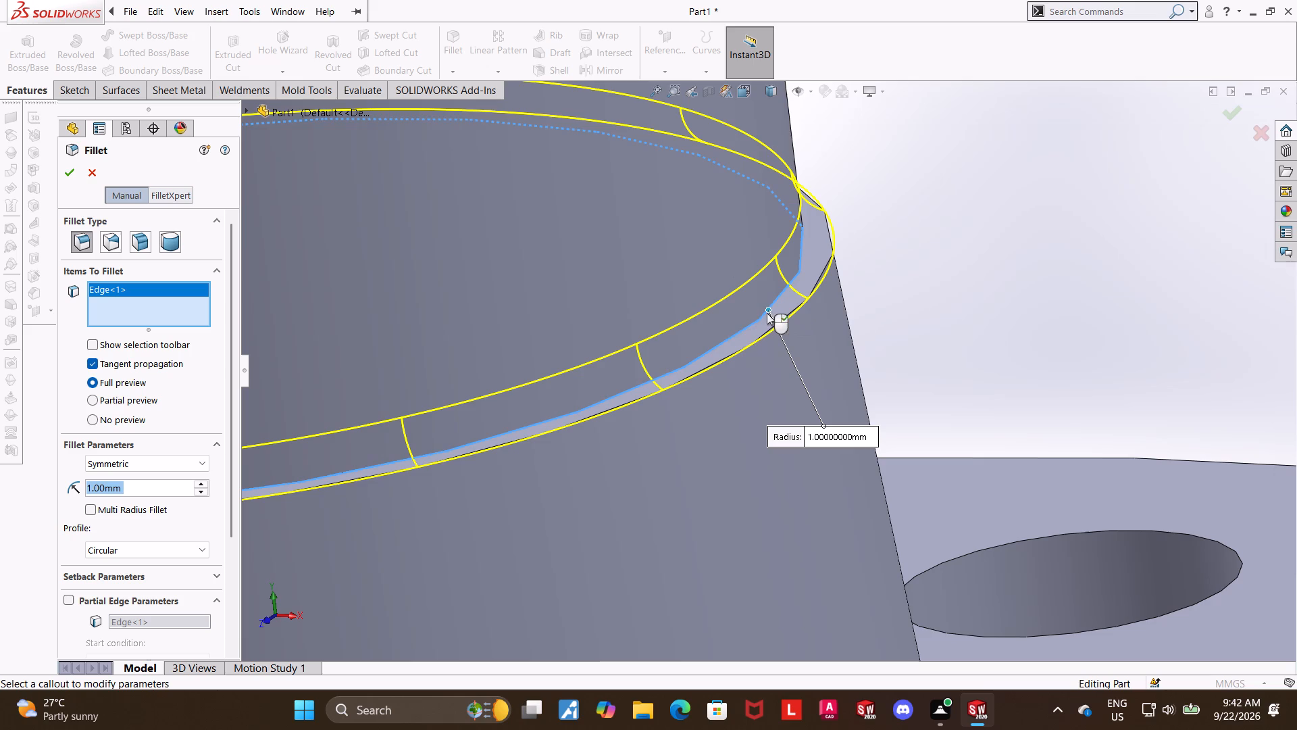
{"action": "key", "text": "2"}
{"action": "key", "text": "Return"}
{"action": "scroll", "coordinate": [586, 454], "scroll_direction": "up", "scroll_amount": 3}
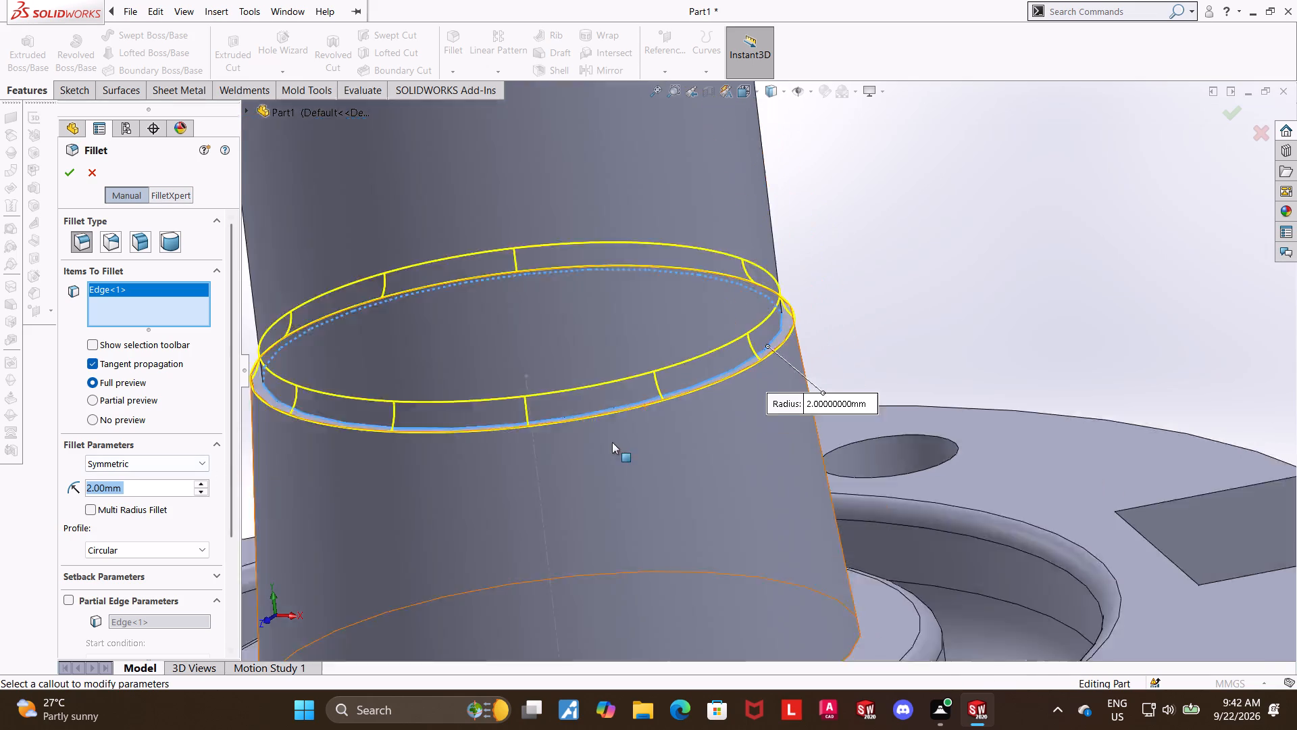
{"action": "scroll", "coordinate": [612, 442], "scroll_direction": "up", "scroll_amount": 10}
{"action": "scroll", "coordinate": [705, 480], "scroll_direction": "down", "scroll_amount": 5}
{"action": "scroll", "coordinate": [865, 404], "scroll_direction": "down", "scroll_amount": 3}
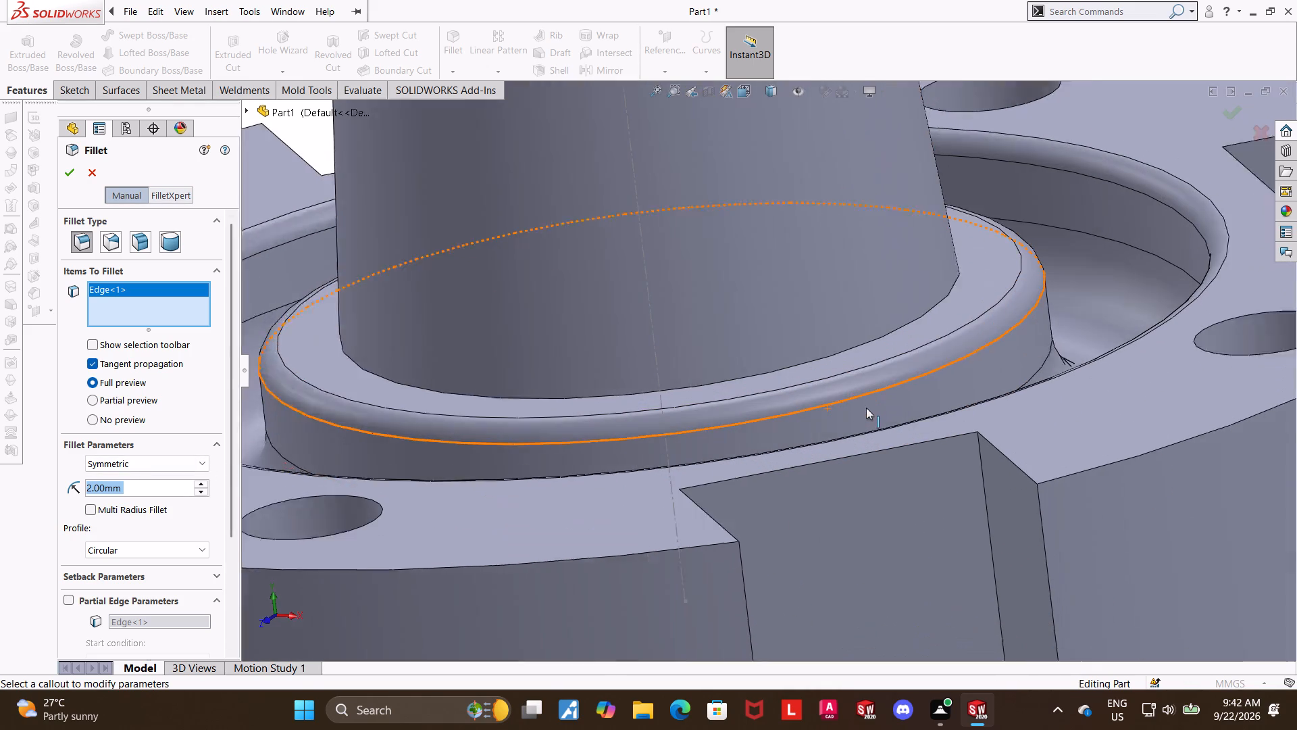
{"action": "scroll", "coordinate": [866, 408], "scroll_direction": "down", "scroll_amount": 1}
{"action": "left_click", "coordinate": [901, 310]}
{"action": "scroll", "coordinate": [865, 379], "scroll_direction": "up", "scroll_amount": 13}
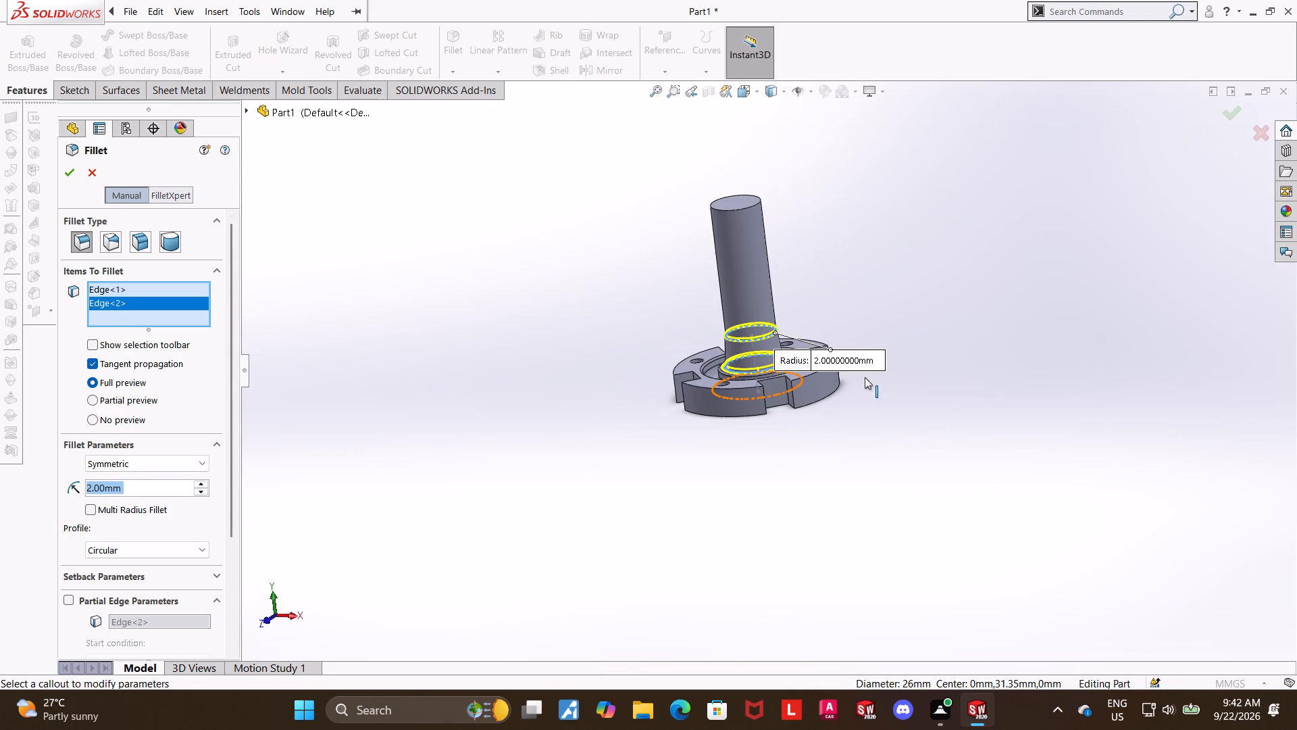
{"action": "scroll", "coordinate": [865, 377], "scroll_direction": "up", "scroll_amount": 1}
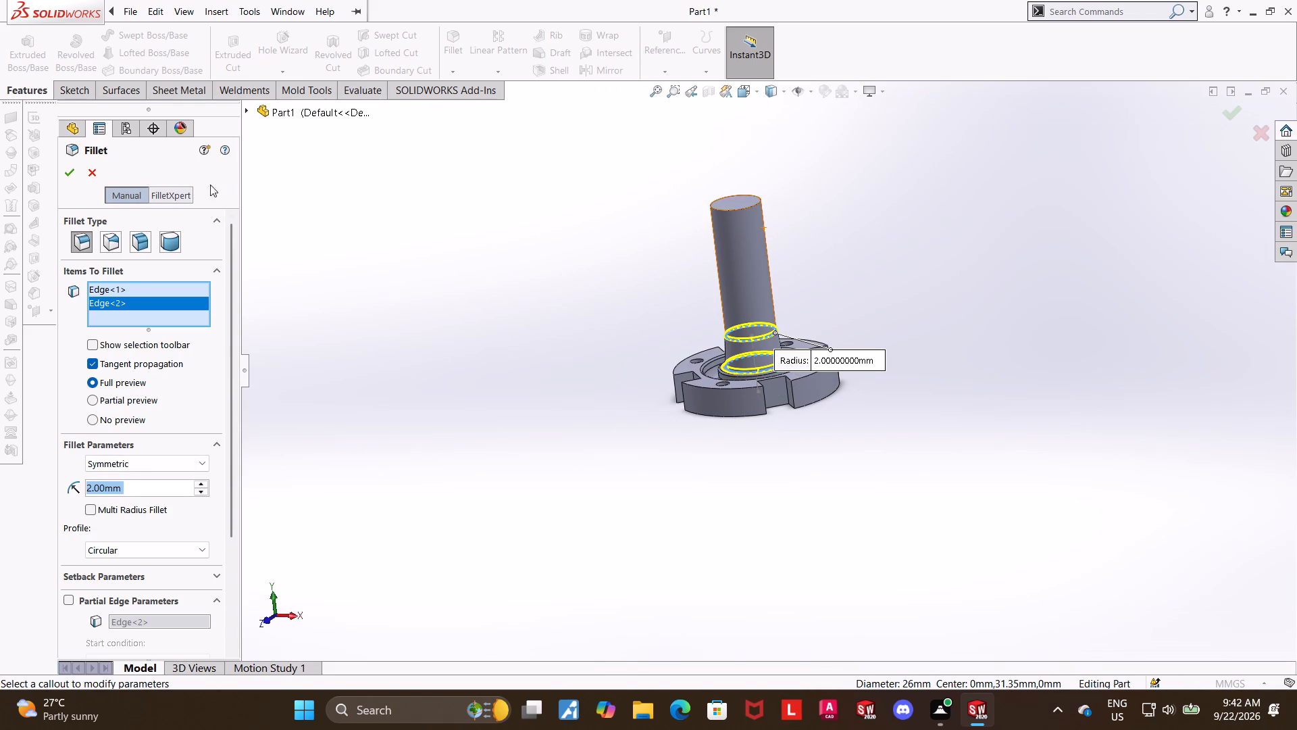
{"action": "left_click", "coordinate": [59, 174]}
{"action": "left_click", "coordinate": [855, 348]}
Apply a section view through the Front Plane with 0 mm offset.
{"action": "scroll", "coordinate": [775, 336], "scroll_direction": "down", "scroll_amount": 4}
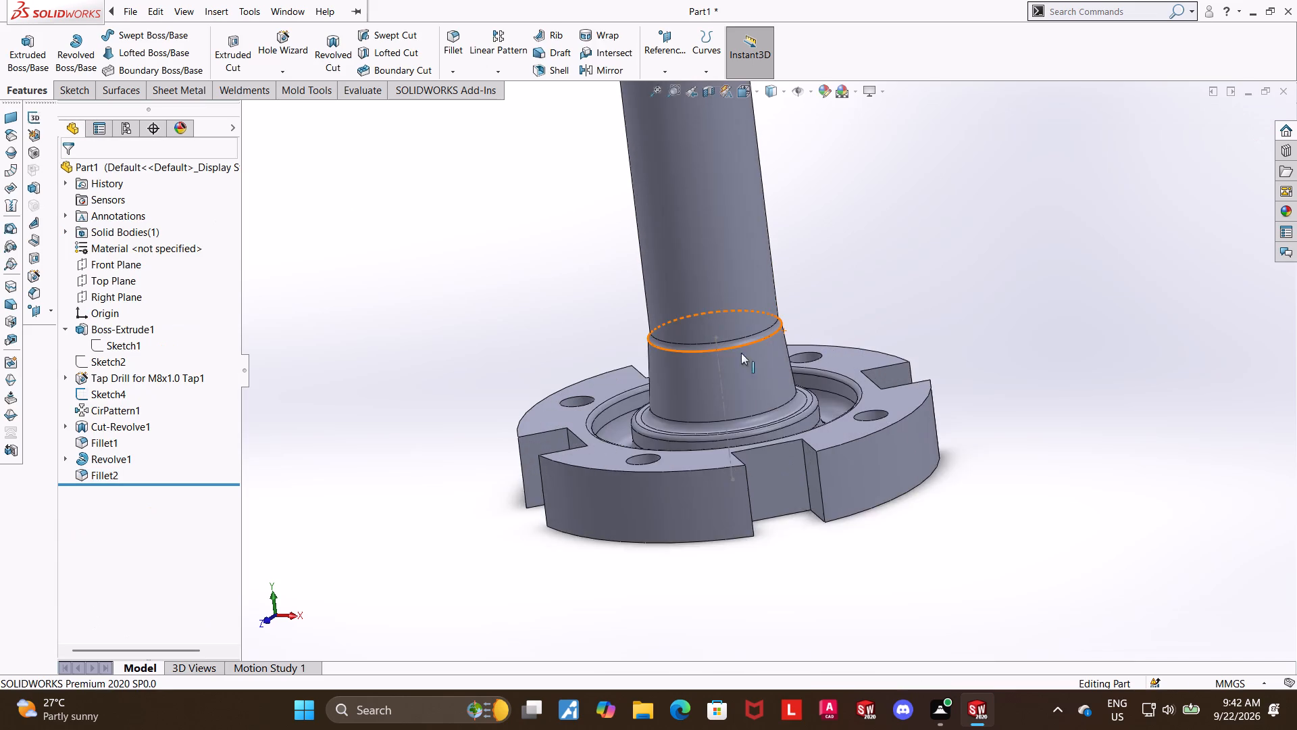
{"action": "scroll", "coordinate": [741, 353], "scroll_direction": "down", "scroll_amount": 4}
{"action": "left_click", "coordinate": [1103, 281]}
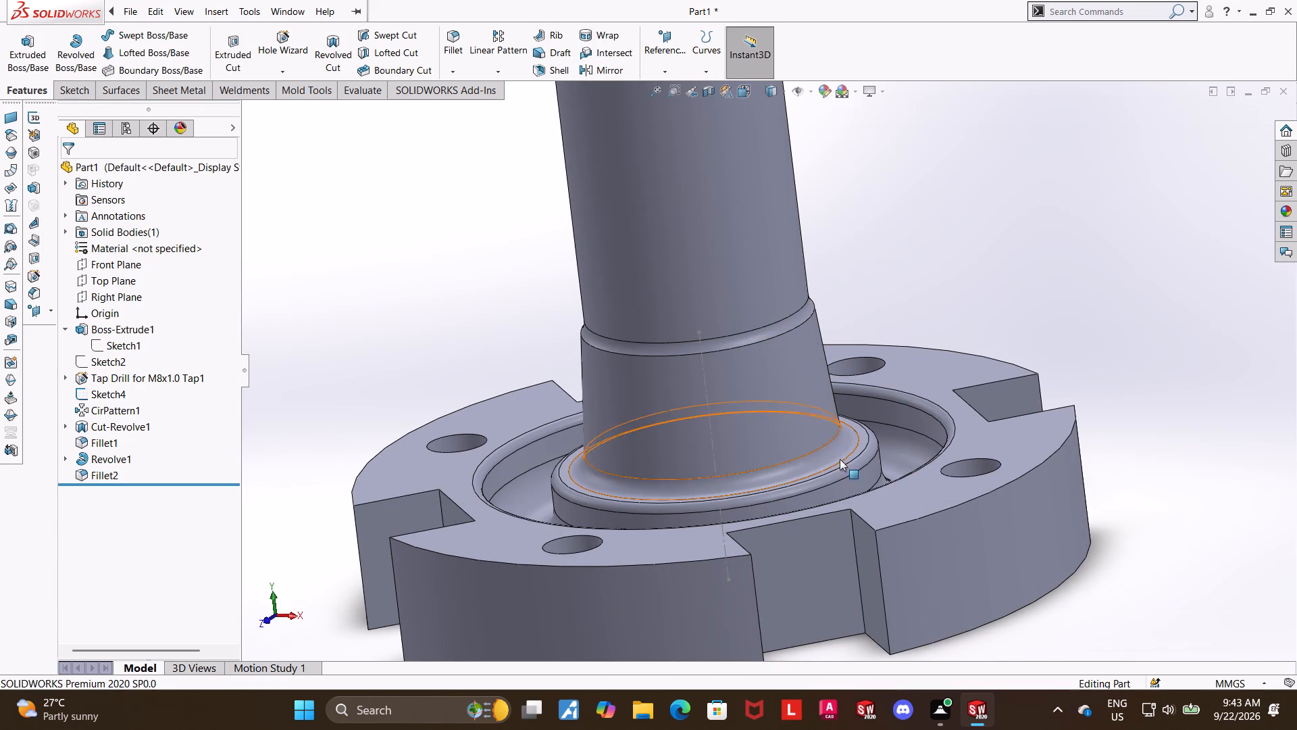
{"action": "scroll", "coordinate": [842, 459], "scroll_direction": "down", "scroll_amount": 4}
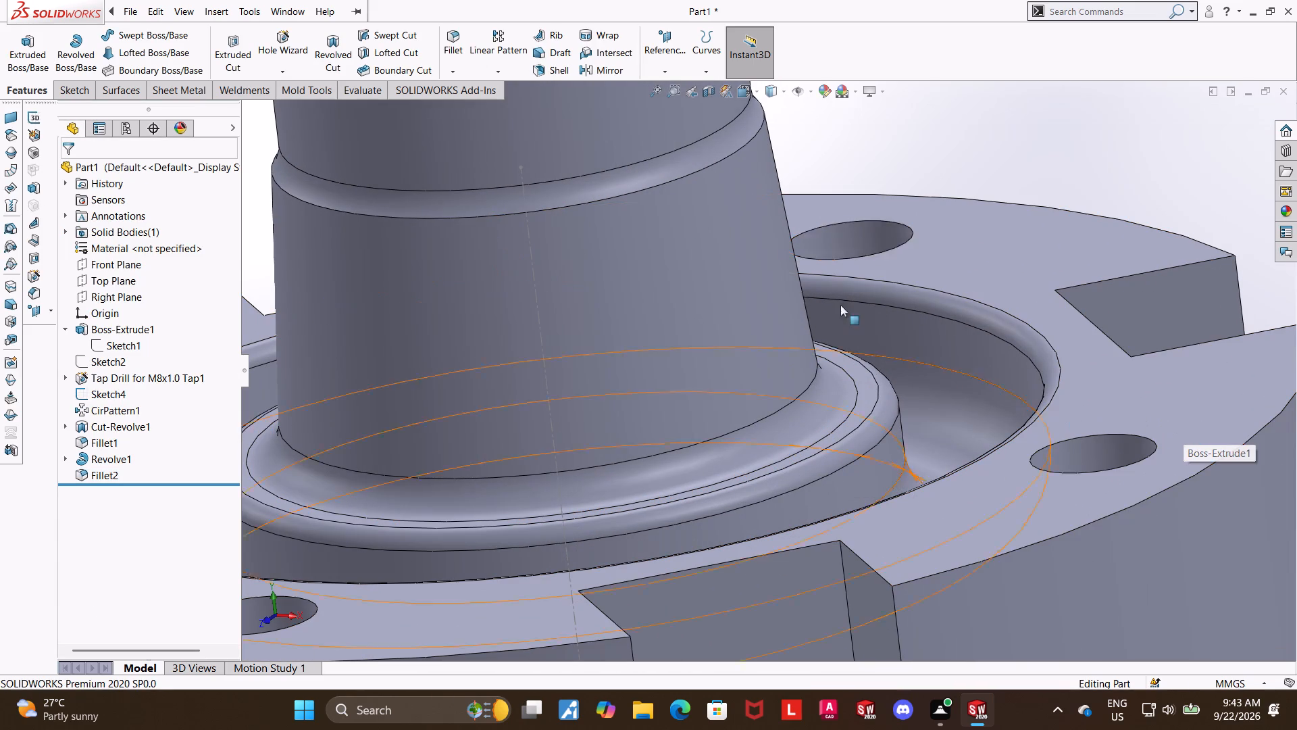
{"action": "left_click", "coordinate": [740, 91]}
{"action": "left_click", "coordinate": [580, 455]}
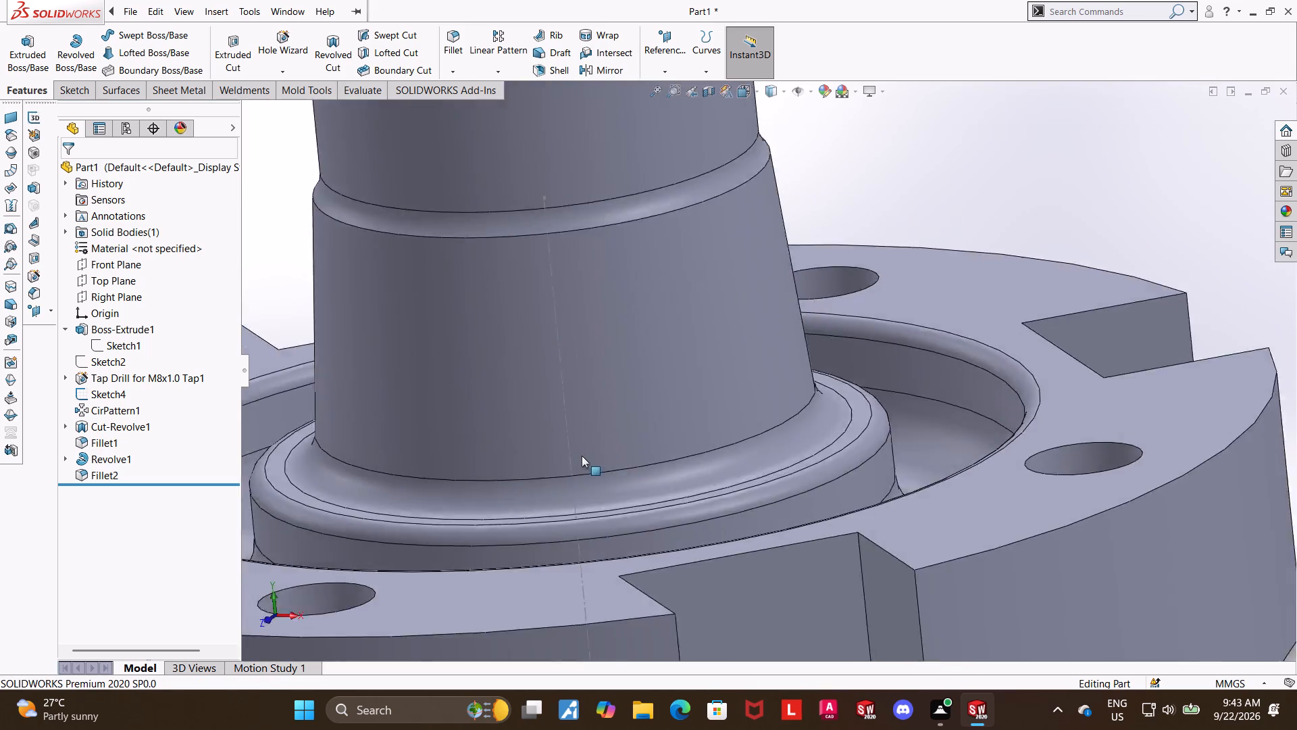
{"action": "left_click", "coordinate": [705, 92]}
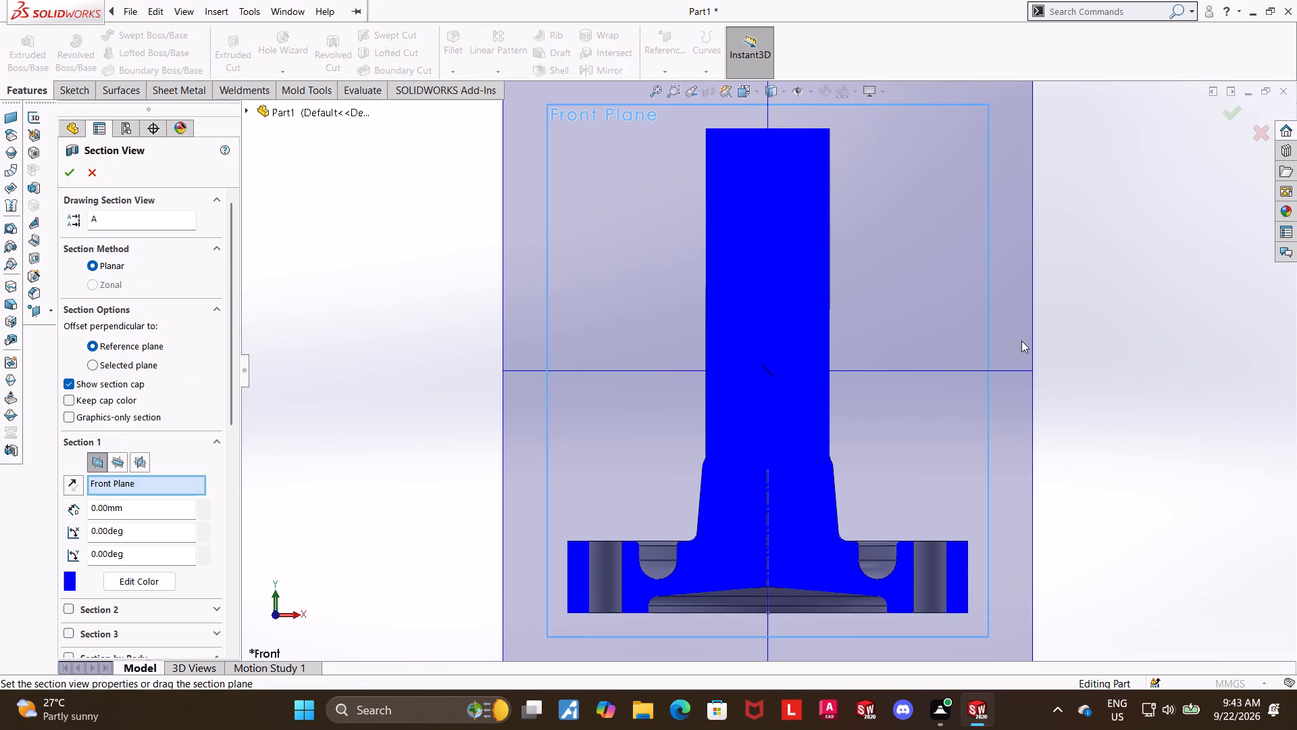
{"action": "left_click", "coordinate": [61, 176]}
{"action": "left_click", "coordinate": [1103, 425]}
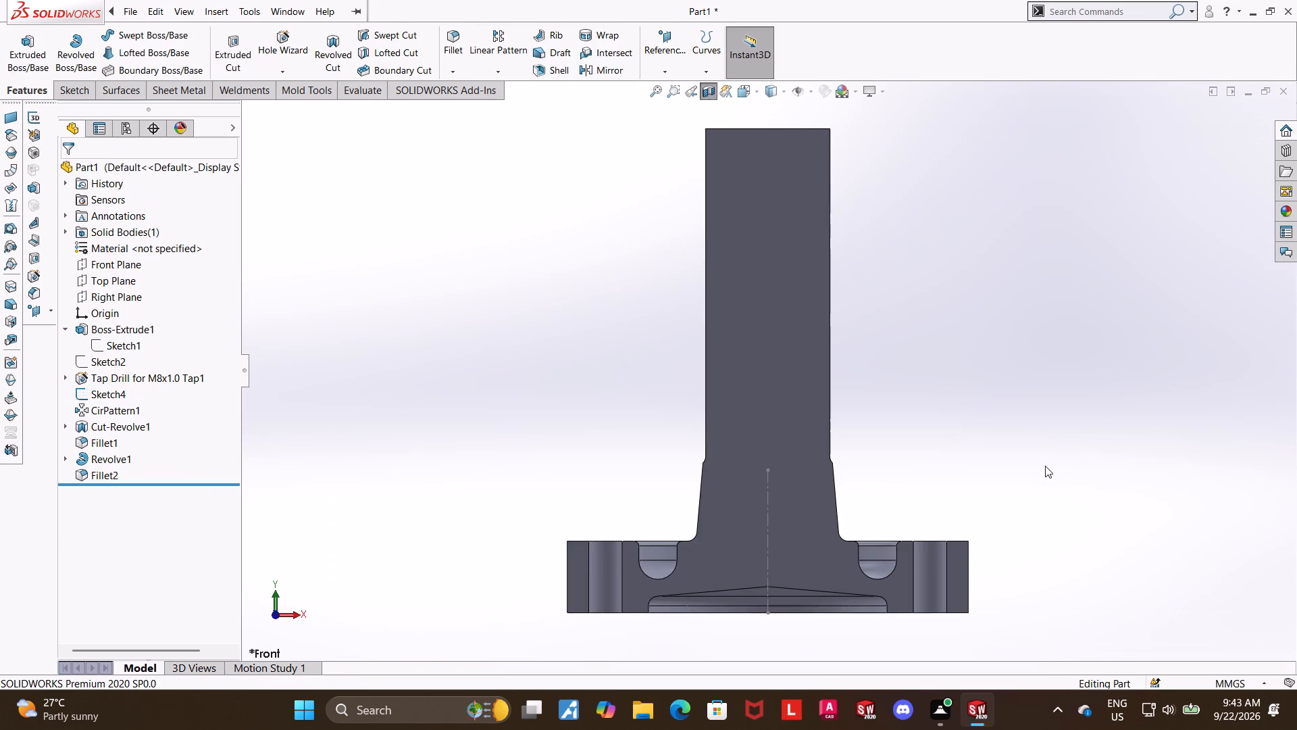
Examine the sectioned part from the front and at an angle, checking the fillets at the stem's shoulder and base.
{"action": "scroll", "coordinate": [890, 529], "scroll_direction": "down", "scroll_amount": 4}
{"action": "scroll", "coordinate": [735, 387], "scroll_direction": "down", "scroll_amount": 5}
{"action": "scroll", "coordinate": [803, 291], "scroll_direction": "down", "scroll_amount": 5}
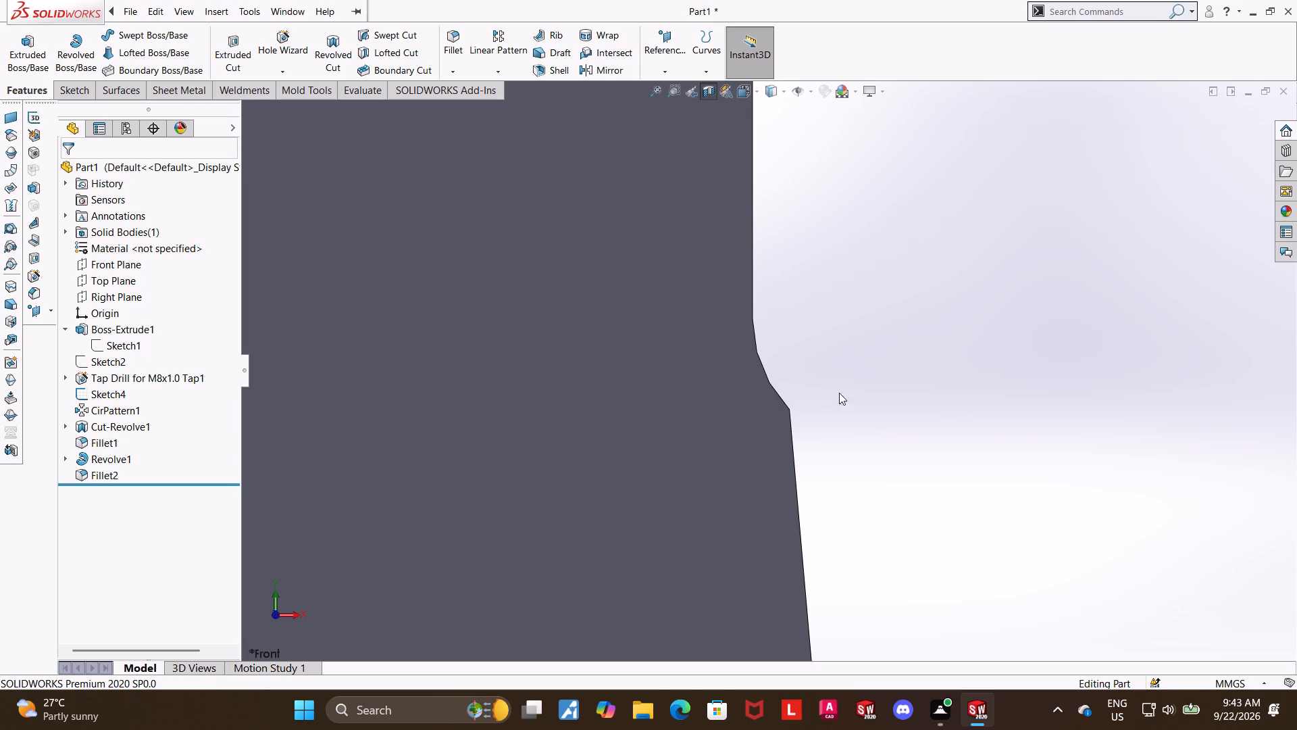
{"action": "scroll", "coordinate": [809, 399], "scroll_direction": "down", "scroll_amount": 4}
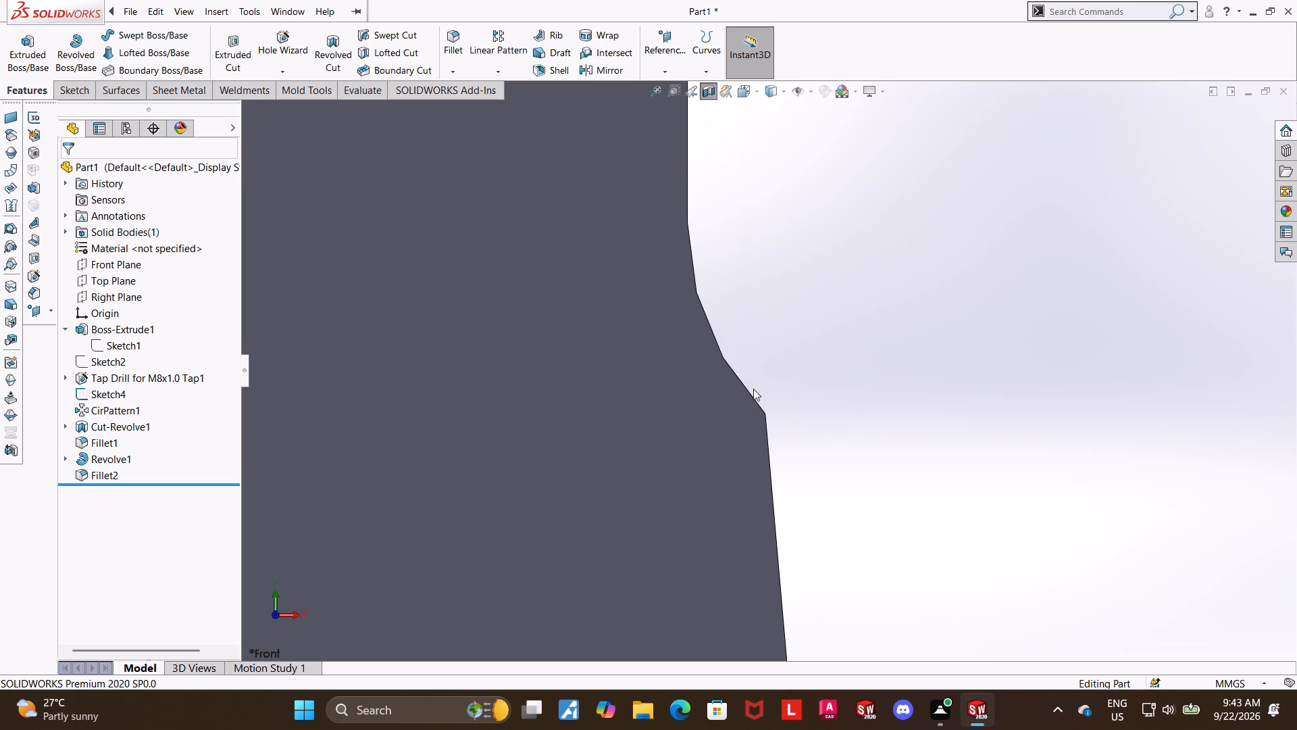
{"action": "scroll", "coordinate": [754, 385], "scroll_direction": "up", "scroll_amount": 18}
{"action": "scroll", "coordinate": [763, 462], "scroll_direction": "down", "scroll_amount": 6}
{"action": "scroll", "coordinate": [829, 402], "scroll_direction": "down", "scroll_amount": 2}
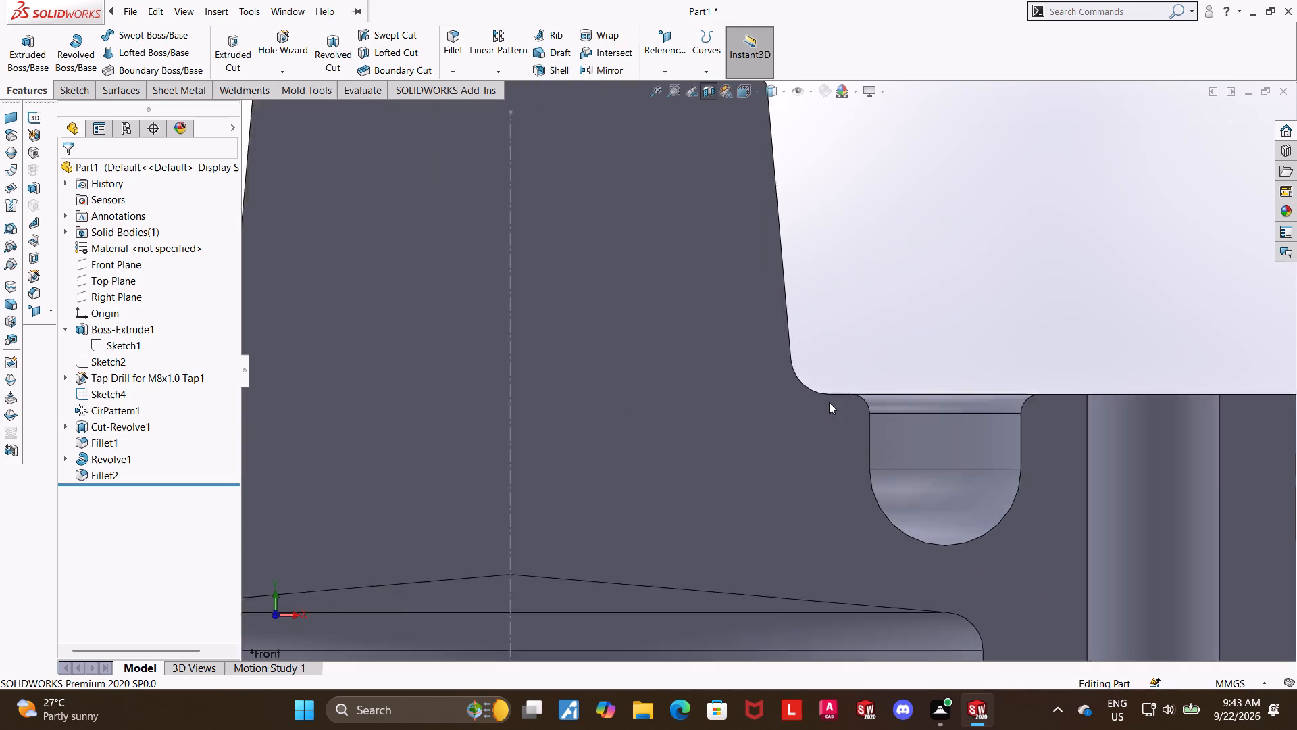
{"action": "scroll", "coordinate": [829, 402], "scroll_direction": "down", "scroll_amount": 2}
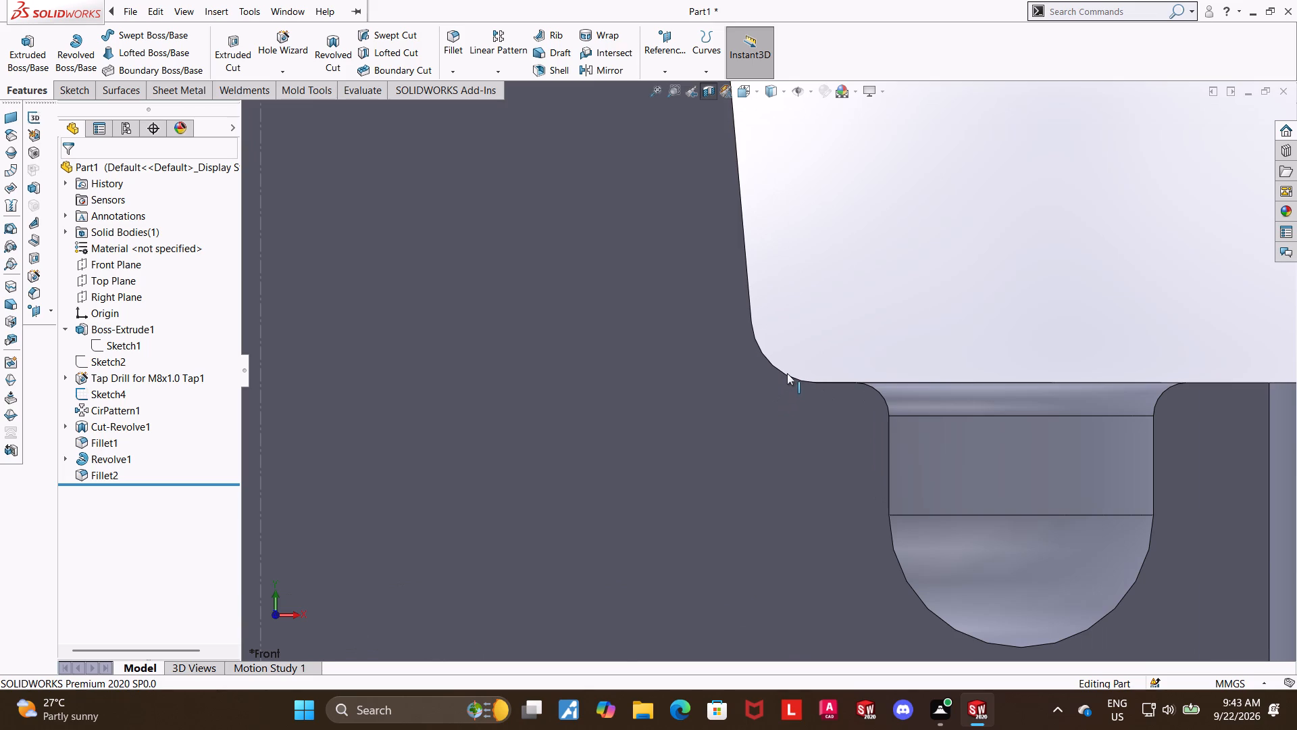
{"action": "scroll", "coordinate": [787, 373], "scroll_direction": "up", "scroll_amount": 7}
{"action": "scroll", "coordinate": [869, 291], "scroll_direction": "up", "scroll_amount": 1}
{"action": "middle_click_drag", "start_coordinate": [851, 306], "coordinate": [805, 363]}
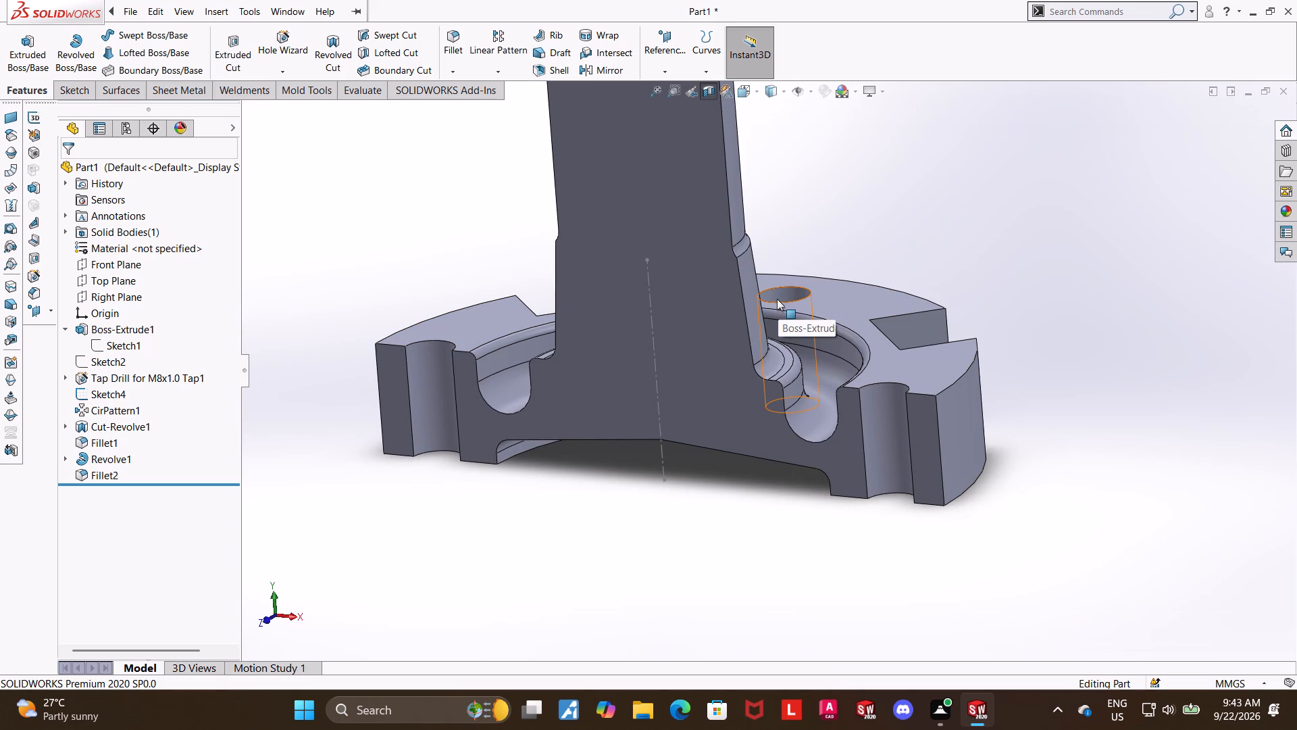
{"action": "scroll", "coordinate": [748, 239], "scroll_direction": "down", "scroll_amount": 6}
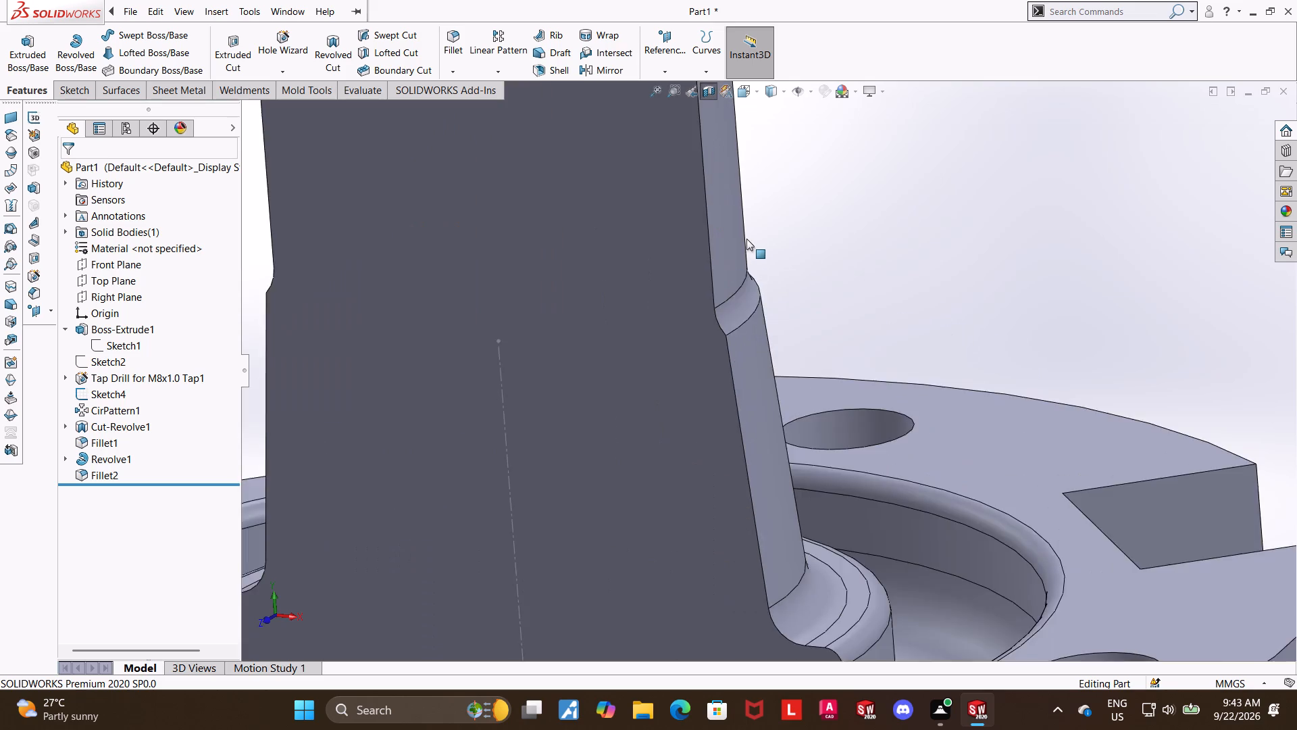
{"action": "scroll", "coordinate": [746, 239], "scroll_direction": "down", "scroll_amount": 5}
{"action": "left_click", "coordinate": [739, 79]}
{"action": "left_click", "coordinate": [741, 96]}
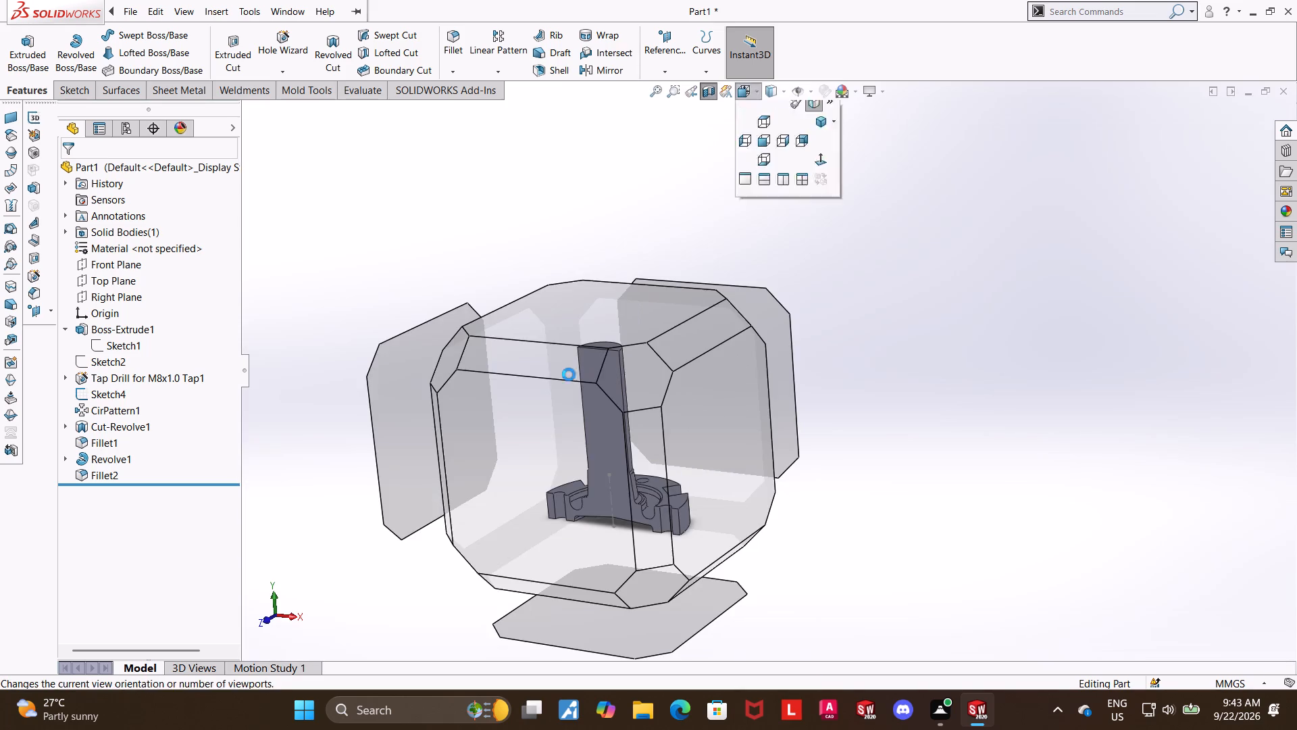
{"action": "left_click", "coordinate": [576, 423]}
{"action": "scroll", "coordinate": [846, 454], "scroll_direction": "down", "scroll_amount": 10}
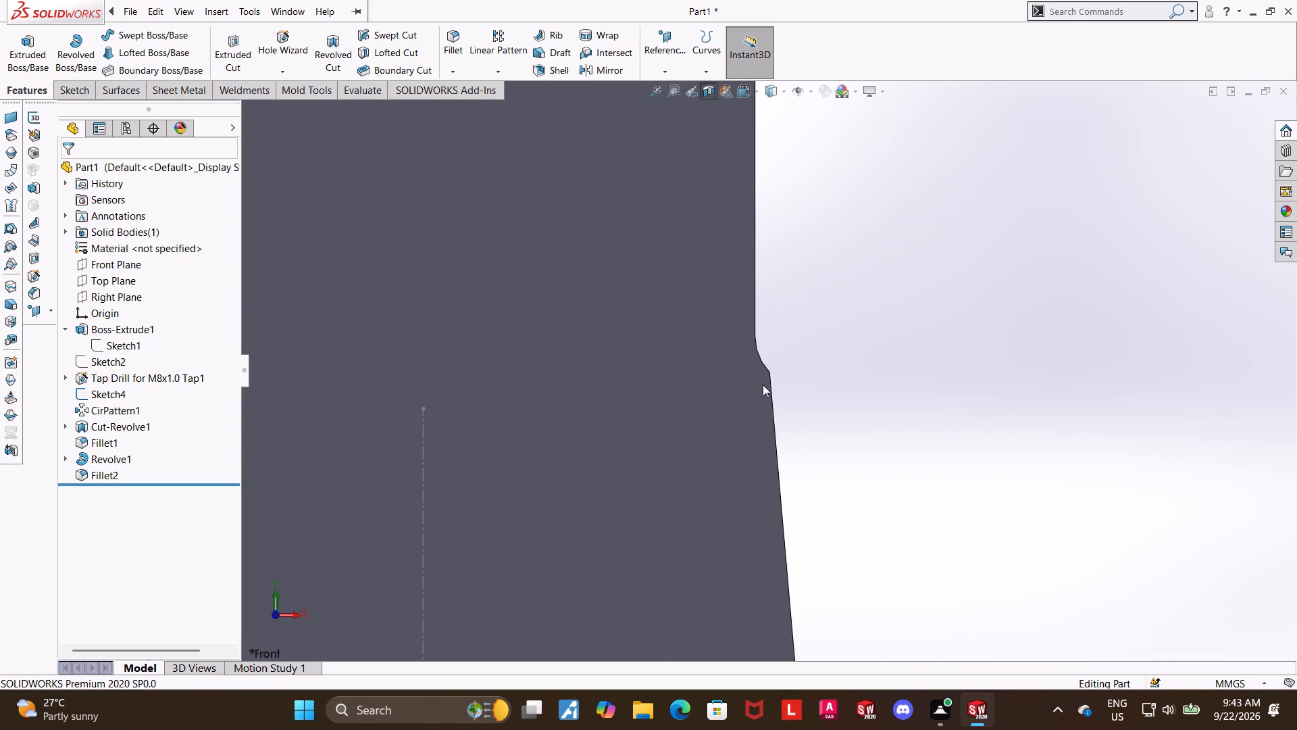
{"action": "scroll", "coordinate": [737, 311], "scroll_direction": "down", "scroll_amount": 3}
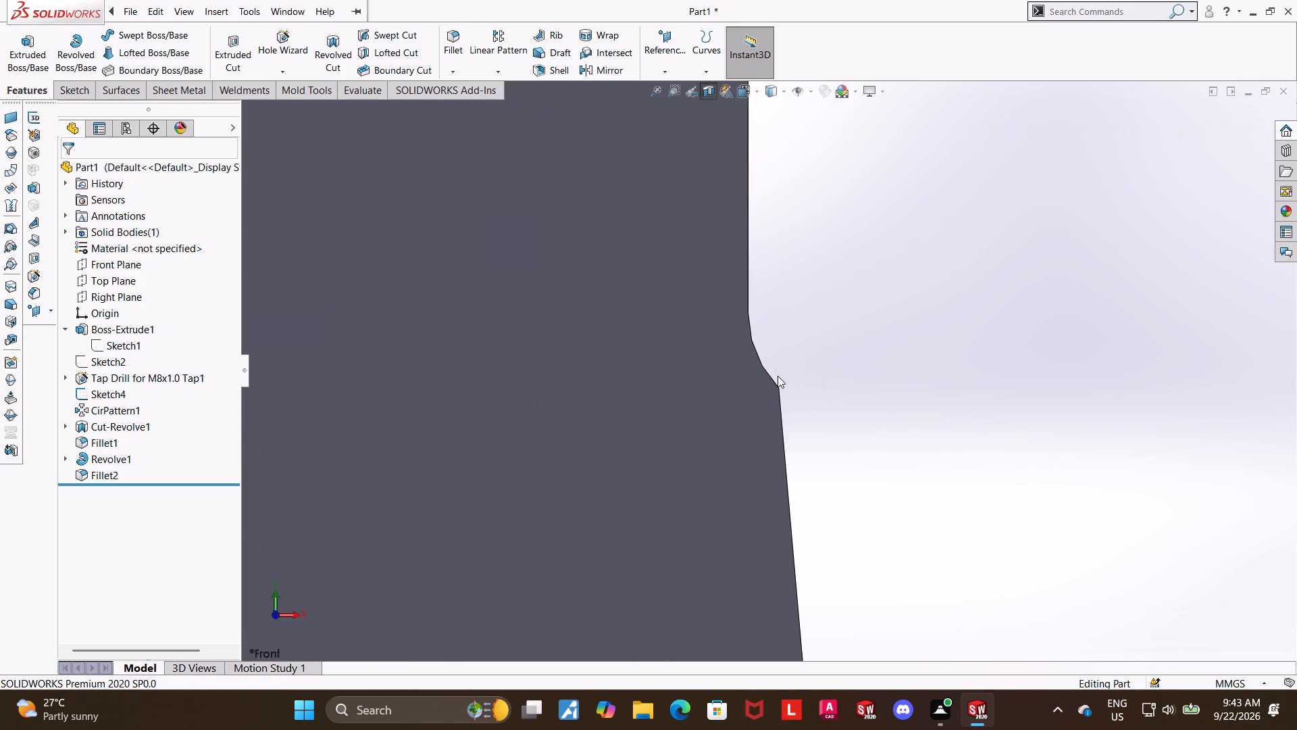
{"action": "scroll", "coordinate": [926, 367], "scroll_direction": "up", "scroll_amount": 8}
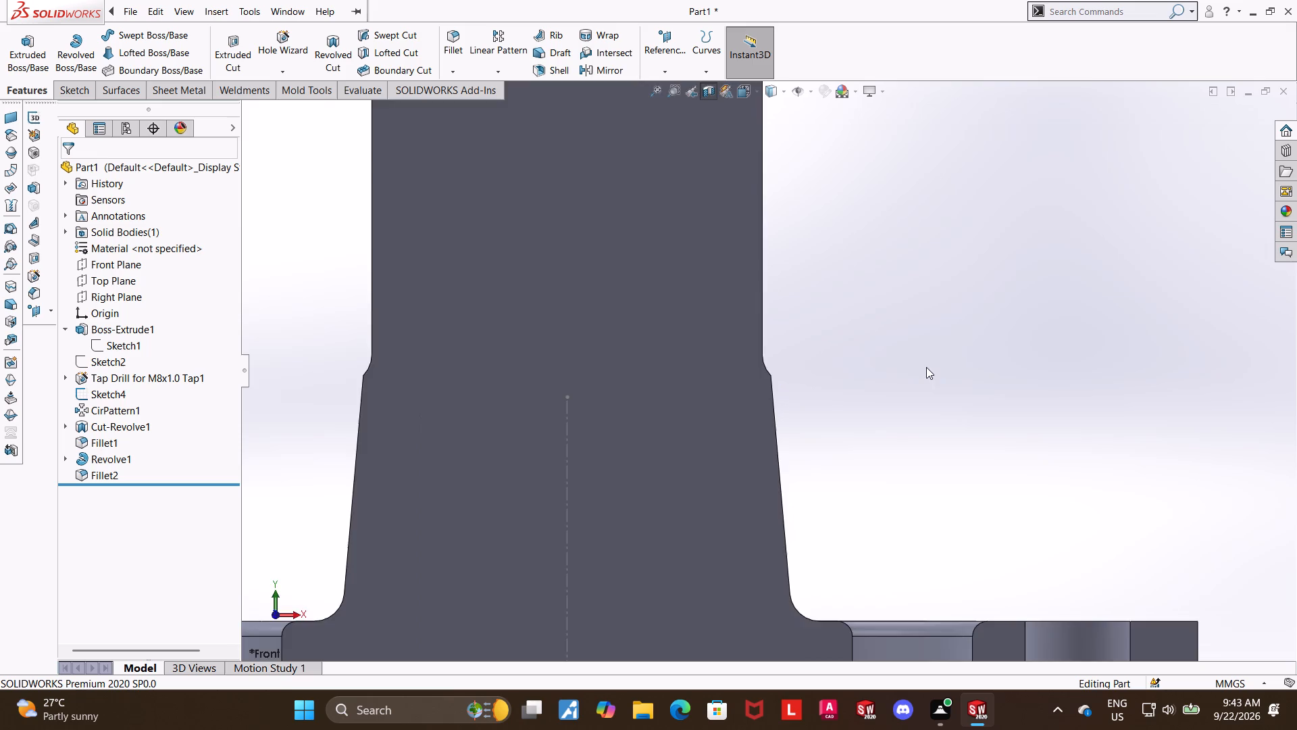
{"action": "scroll", "coordinate": [926, 367], "scroll_direction": "up", "scroll_amount": 7}
{"action": "left_click", "coordinate": [908, 357]}
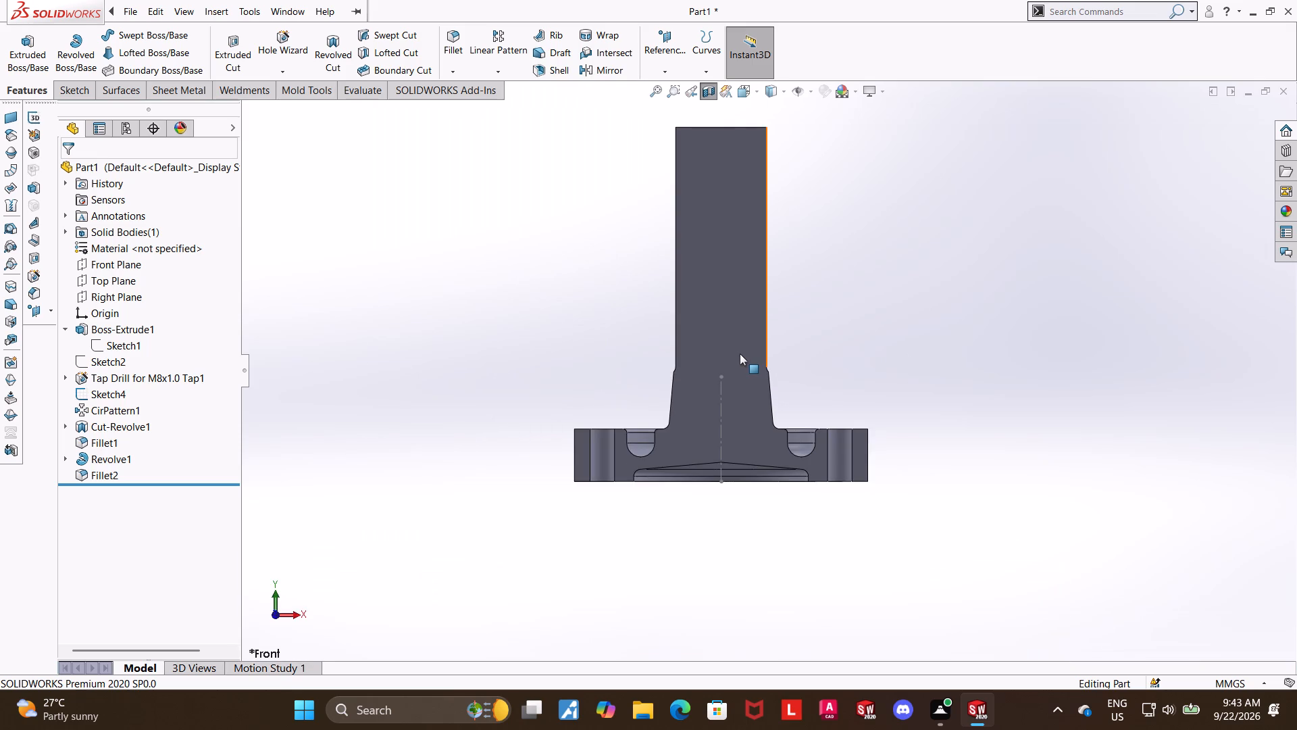
{"action": "left_click", "coordinate": [792, 290]}
{"action": "middle_click_drag", "start_coordinate": [830, 210], "coordinate": [827, 320]}
Turn off the section view to show the whole part.
{"action": "left_click", "coordinate": [707, 89]}
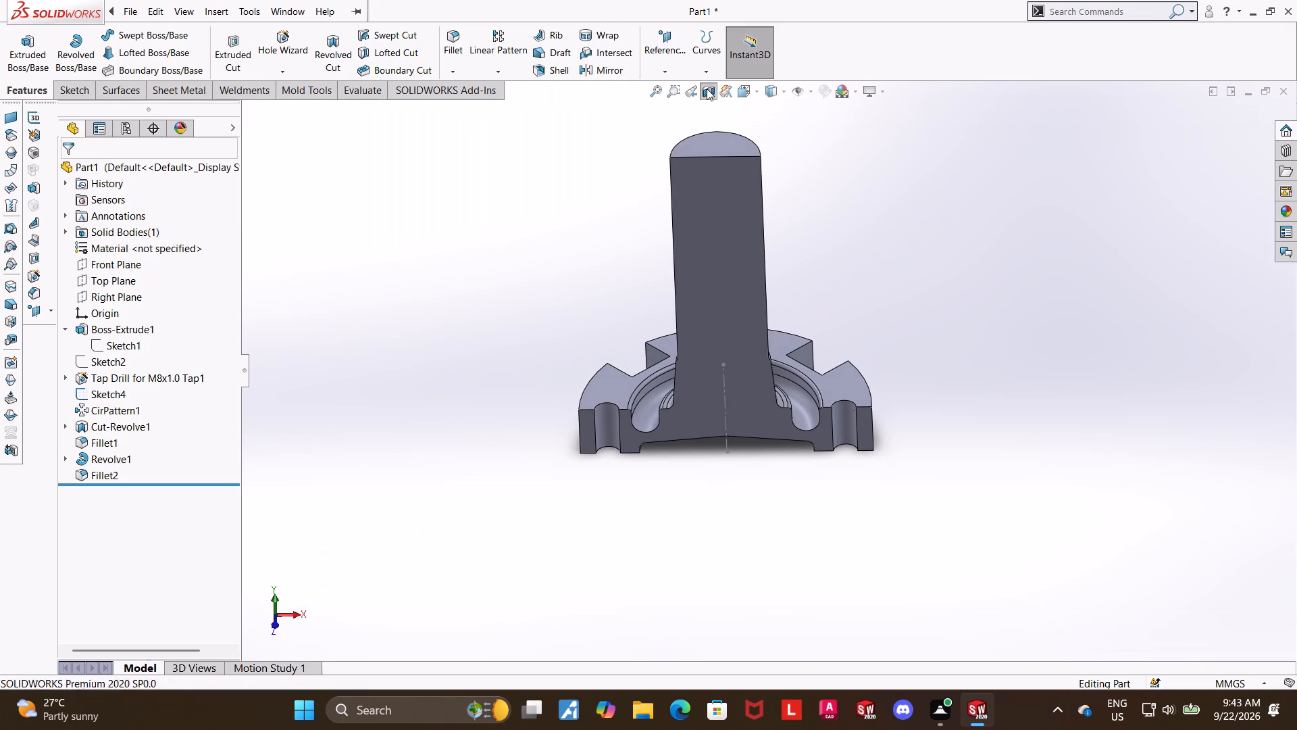
{"action": "left_click", "coordinate": [703, 166]}
{"action": "left_click", "coordinate": [1201, 328]}
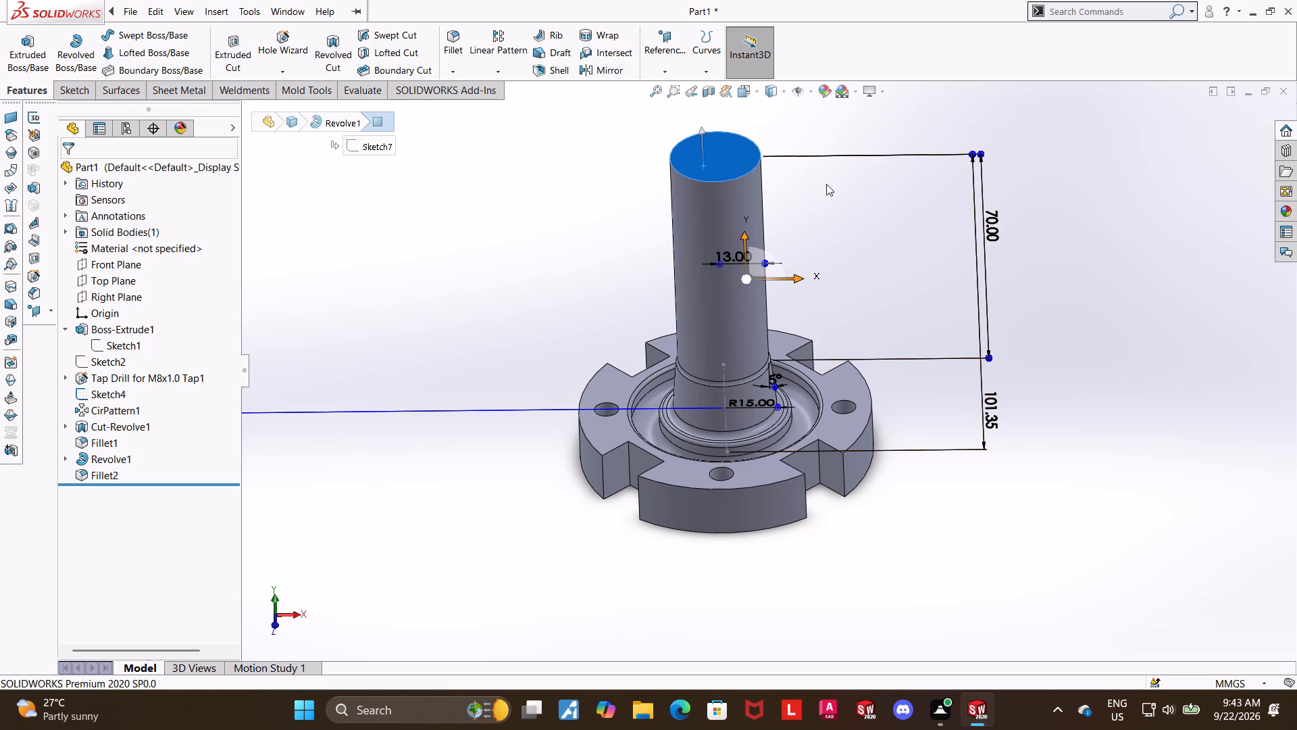
Examine the whole part from isometric orientations, including the groove and the stem's base.
{"action": "left_click", "coordinate": [746, 92]}
{"action": "left_click", "coordinate": [497, 418]}
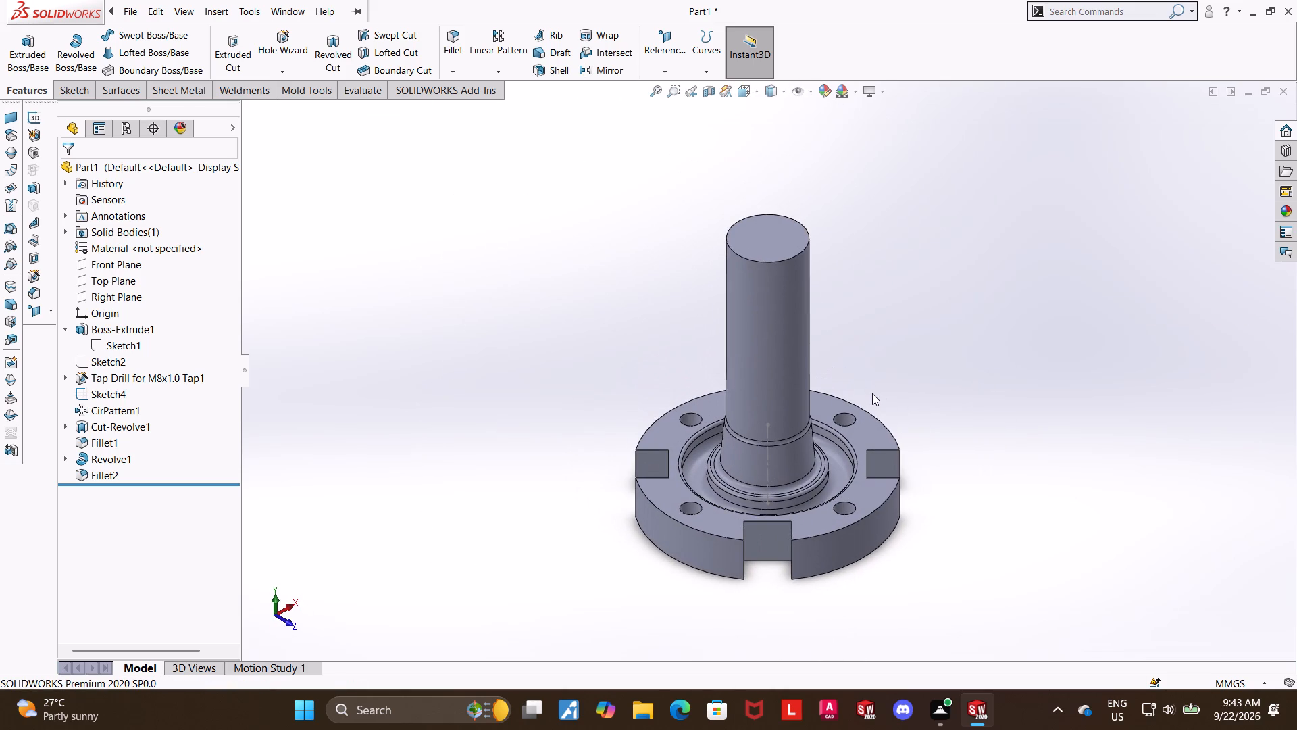
{"action": "left_click", "coordinate": [743, 91]}
{"action": "left_click", "coordinate": [534, 404]}
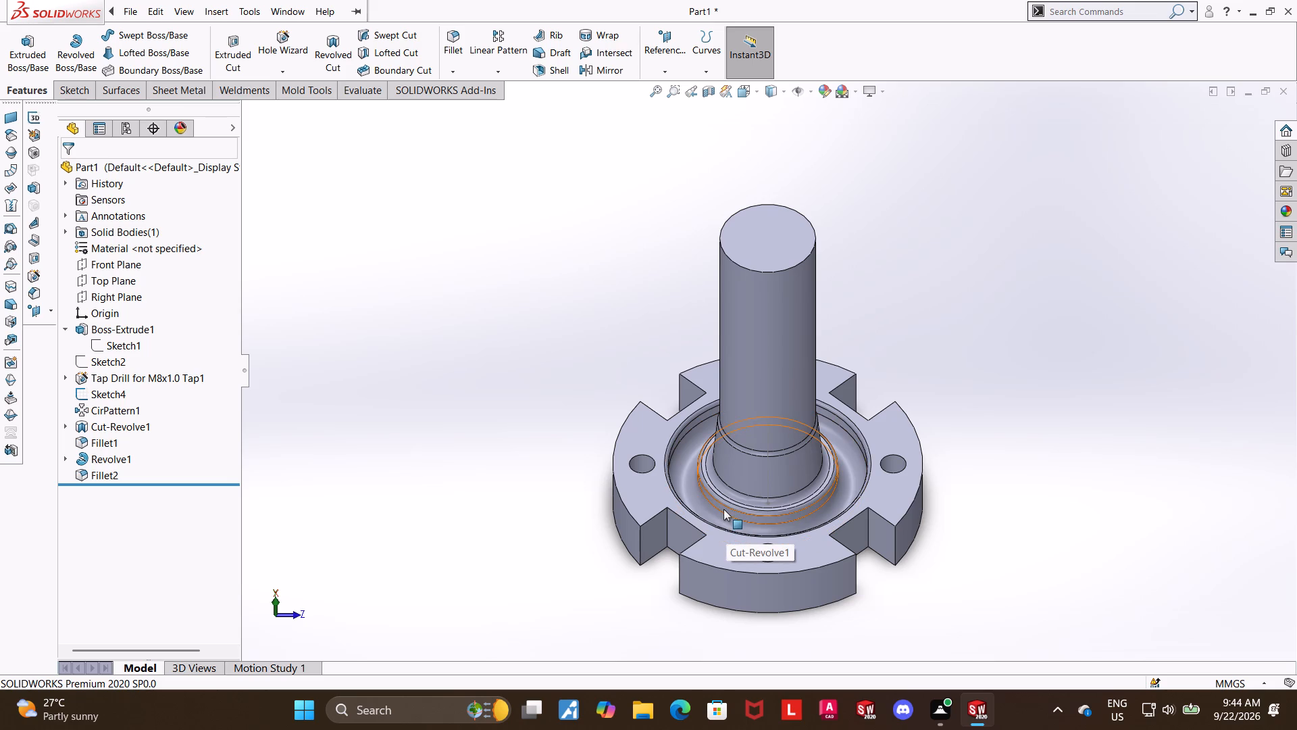
{"action": "scroll", "coordinate": [731, 502], "scroll_direction": "down", "scroll_amount": 5}
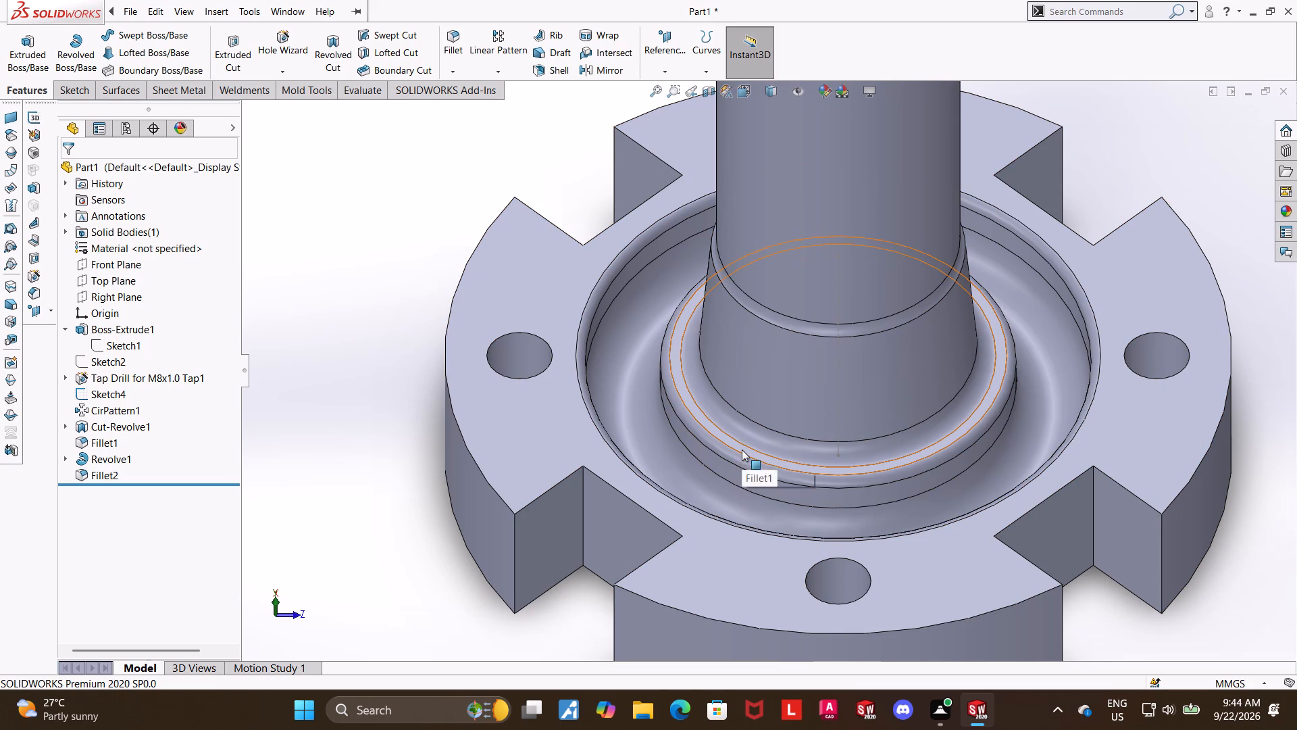
{"action": "scroll", "coordinate": [773, 386], "scroll_direction": "up", "scroll_amount": 4}
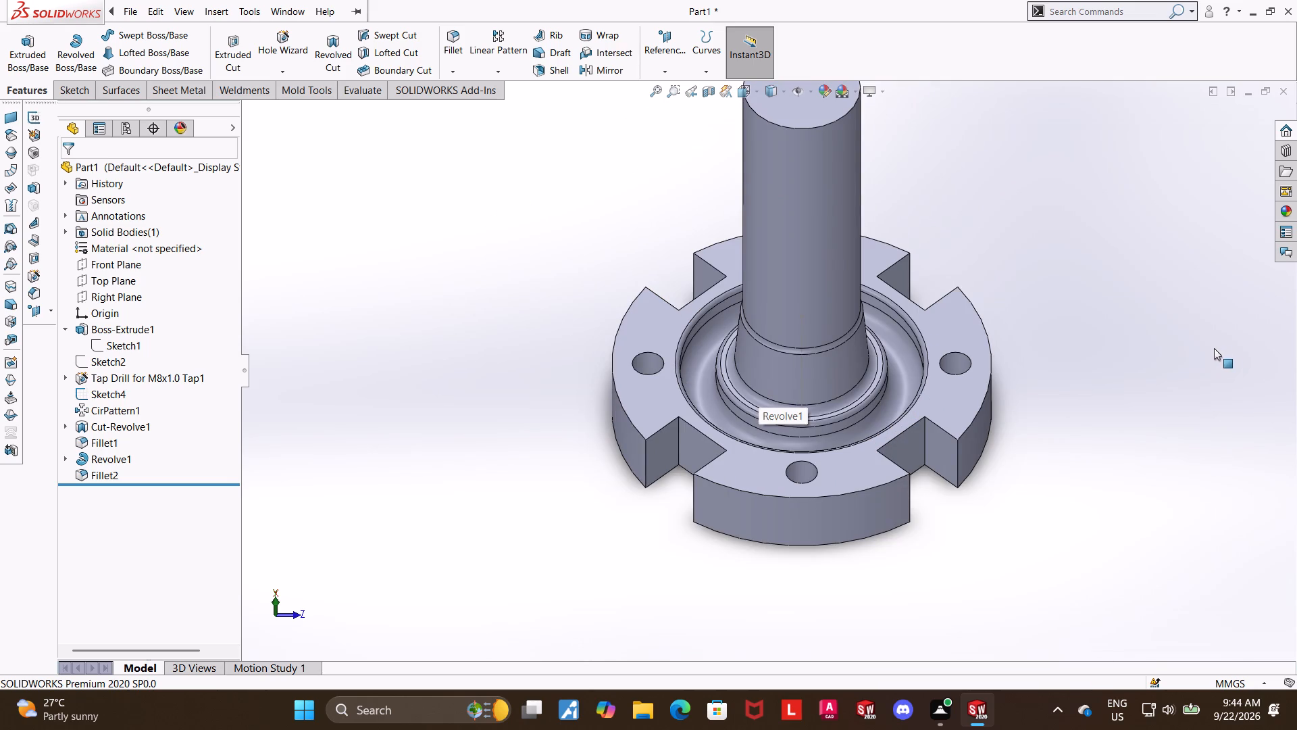
{"action": "left_click", "coordinate": [1214, 348]}
{"action": "scroll", "coordinate": [1117, 372], "scroll_direction": "up", "scroll_amount": 1}
{"action": "middle_click_drag", "start_coordinate": [1125, 288], "coordinate": [1131, 245]}
{"action": "scroll", "coordinate": [1050, 248], "scroll_direction": "up", "scroll_amount": 3}
{"action": "scroll", "coordinate": [927, 248], "scroll_direction": "down", "scroll_amount": 1}
{"action": "scroll", "coordinate": [907, 303], "scroll_direction": "up", "scroll_amount": 1}
{"action": "middle_click_drag", "start_coordinate": [907, 306], "coordinate": [906, 312]}
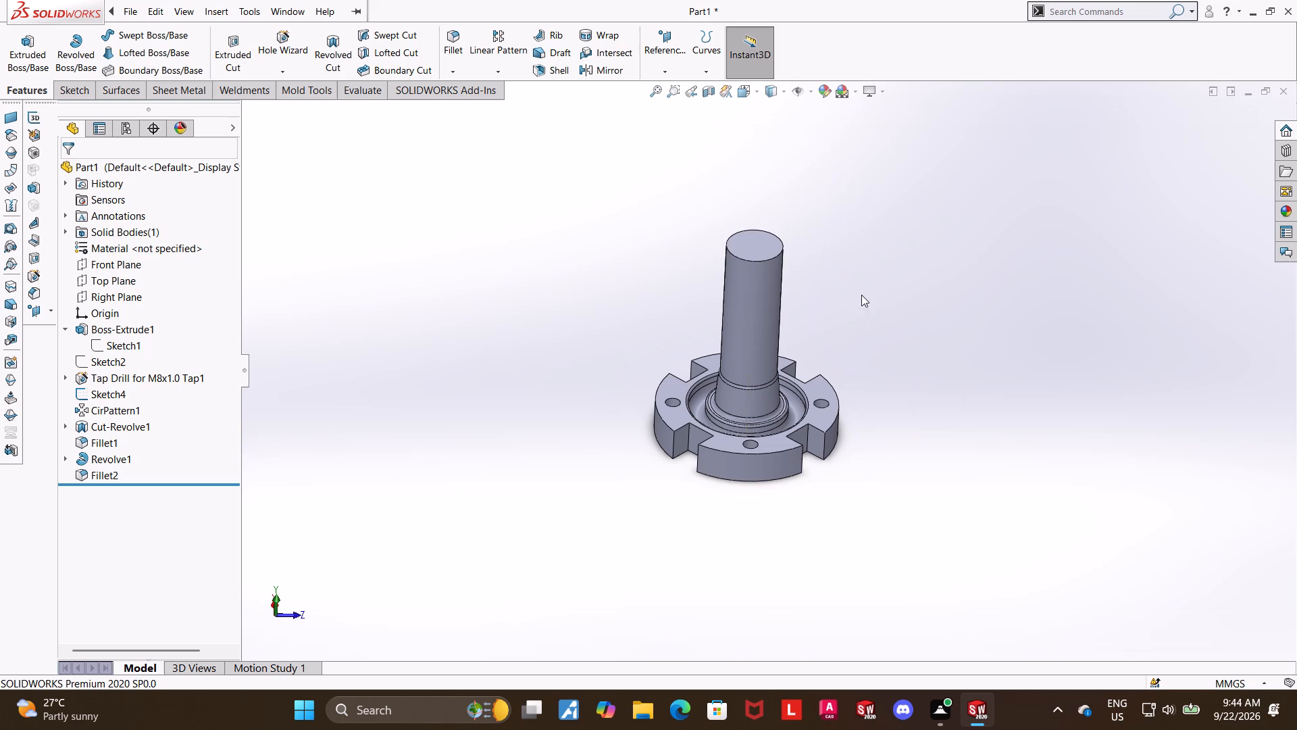
Start a sketch on the stem's top face and draw a circle about 43 mm in diameter centred on the origin.
{"action": "left_click", "coordinate": [751, 238]}
{"action": "left_click", "coordinate": [804, 199]}
{"action": "left_click", "coordinate": [88, 493]}
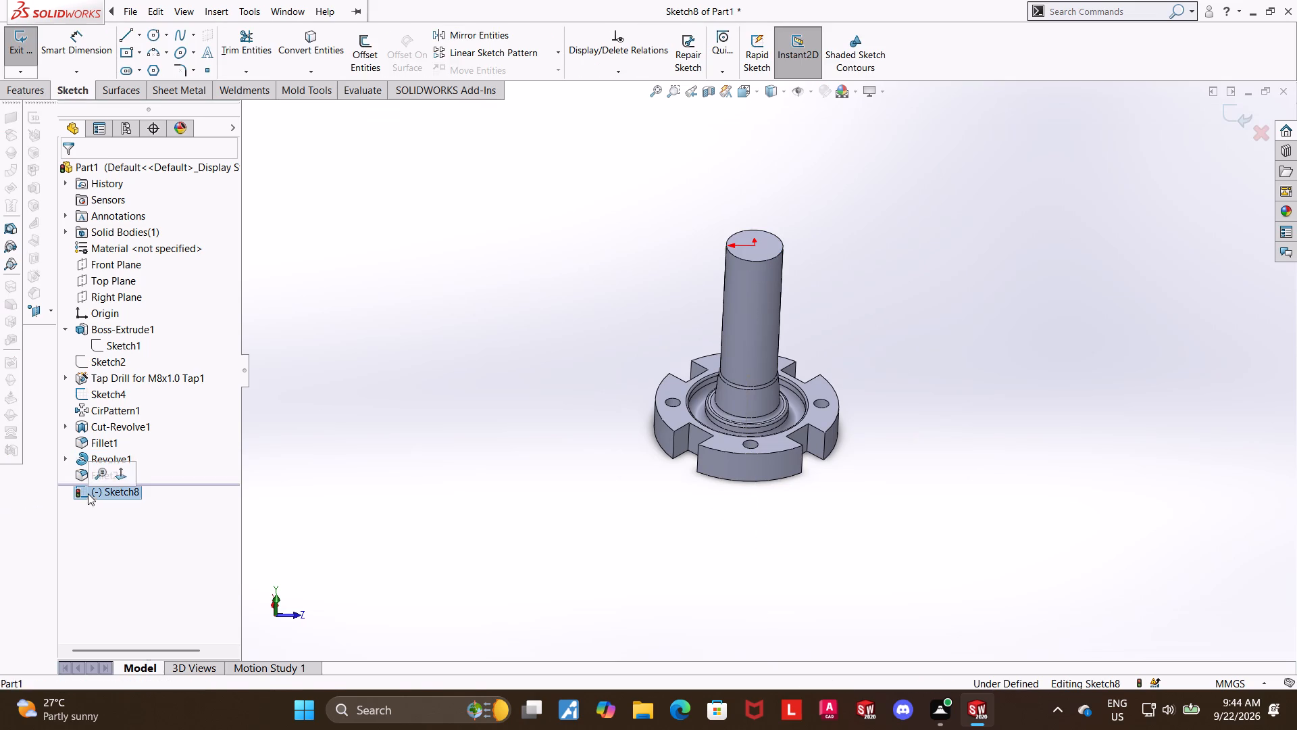
{"action": "left_click", "coordinate": [126, 470]}
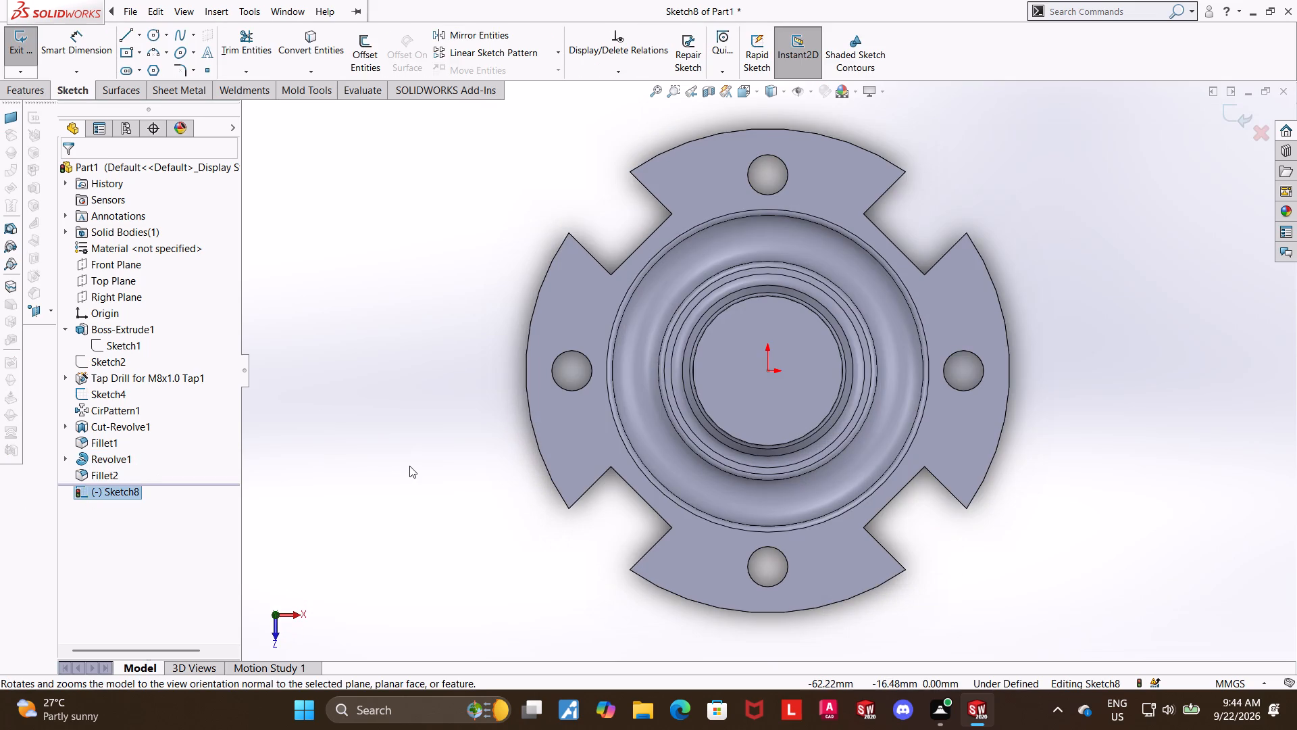
{"action": "left_click", "coordinate": [155, 33]}
{"action": "left_click", "coordinate": [768, 371]}
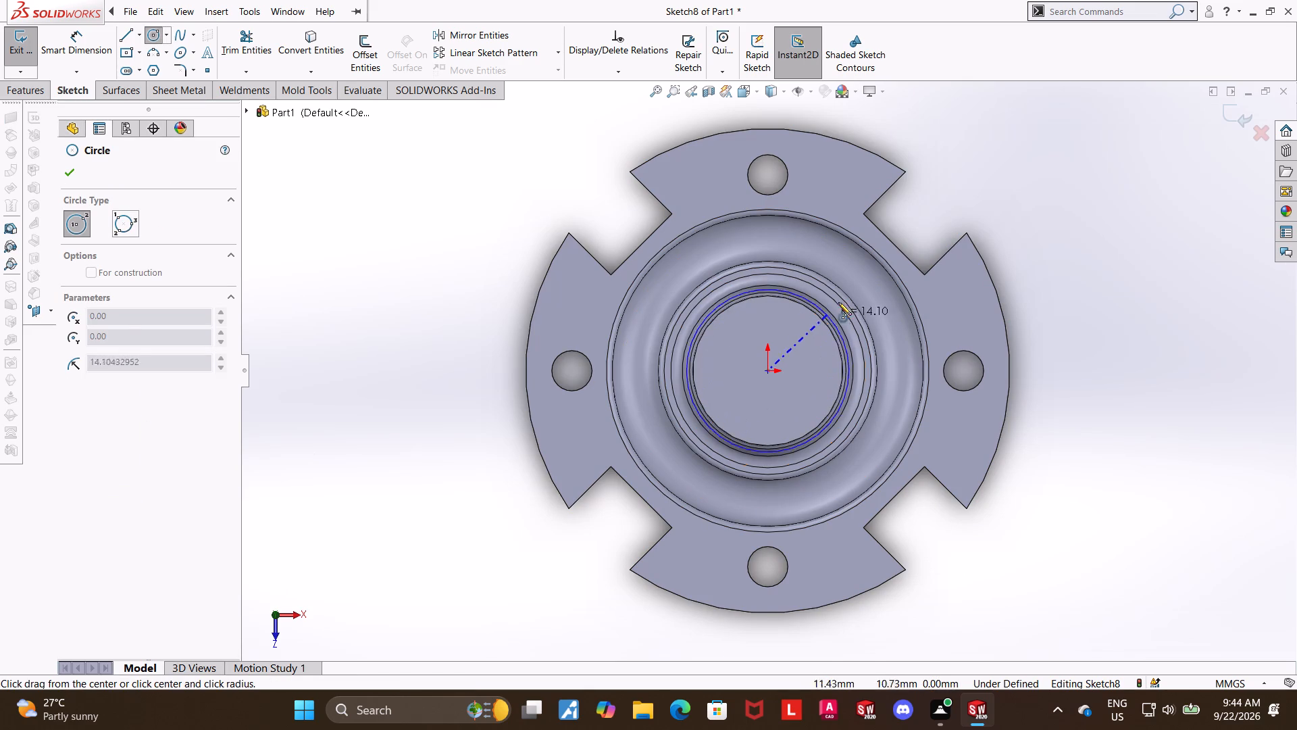
{"action": "left_click", "coordinate": [853, 281]}
{"action": "key", "text": "Escape"}
{"action": "key", "text": "Escape"}
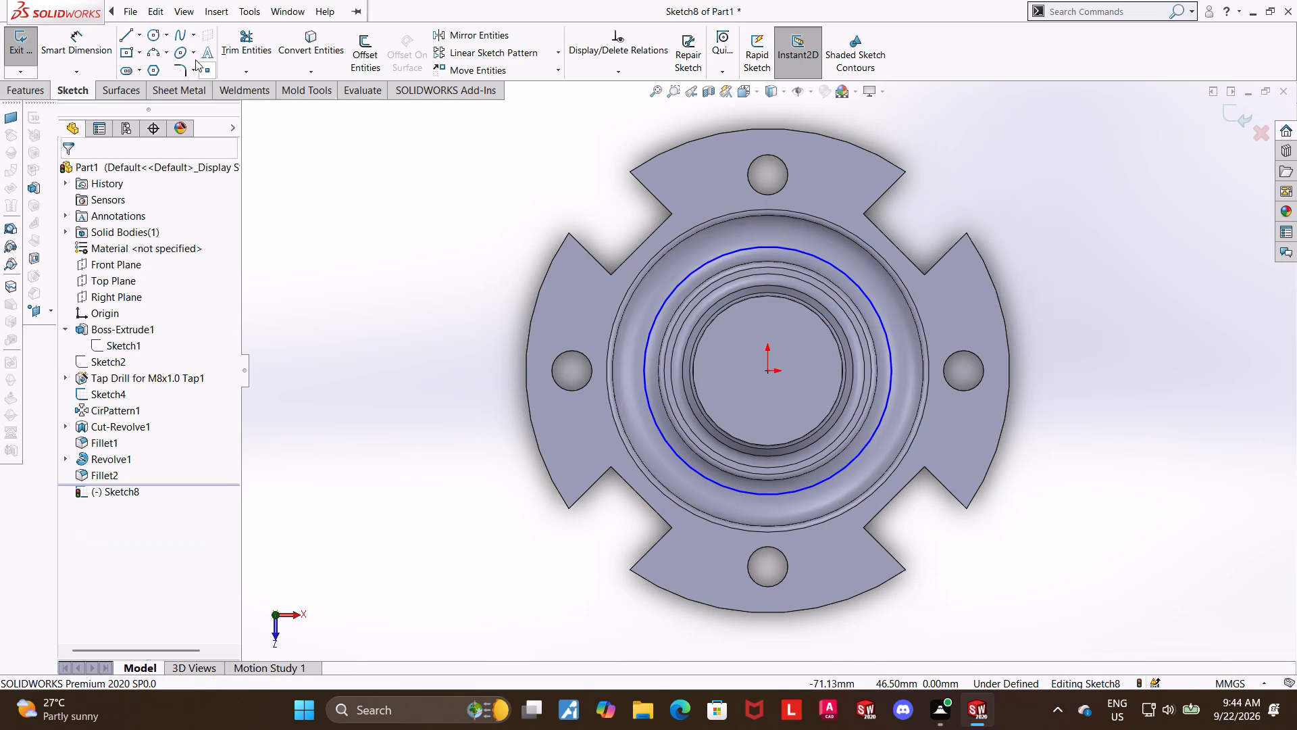
Dimension the circle's diameter to 32 mm.
{"action": "left_click", "coordinate": [113, 36]}
{"action": "left_click", "coordinate": [762, 250]}
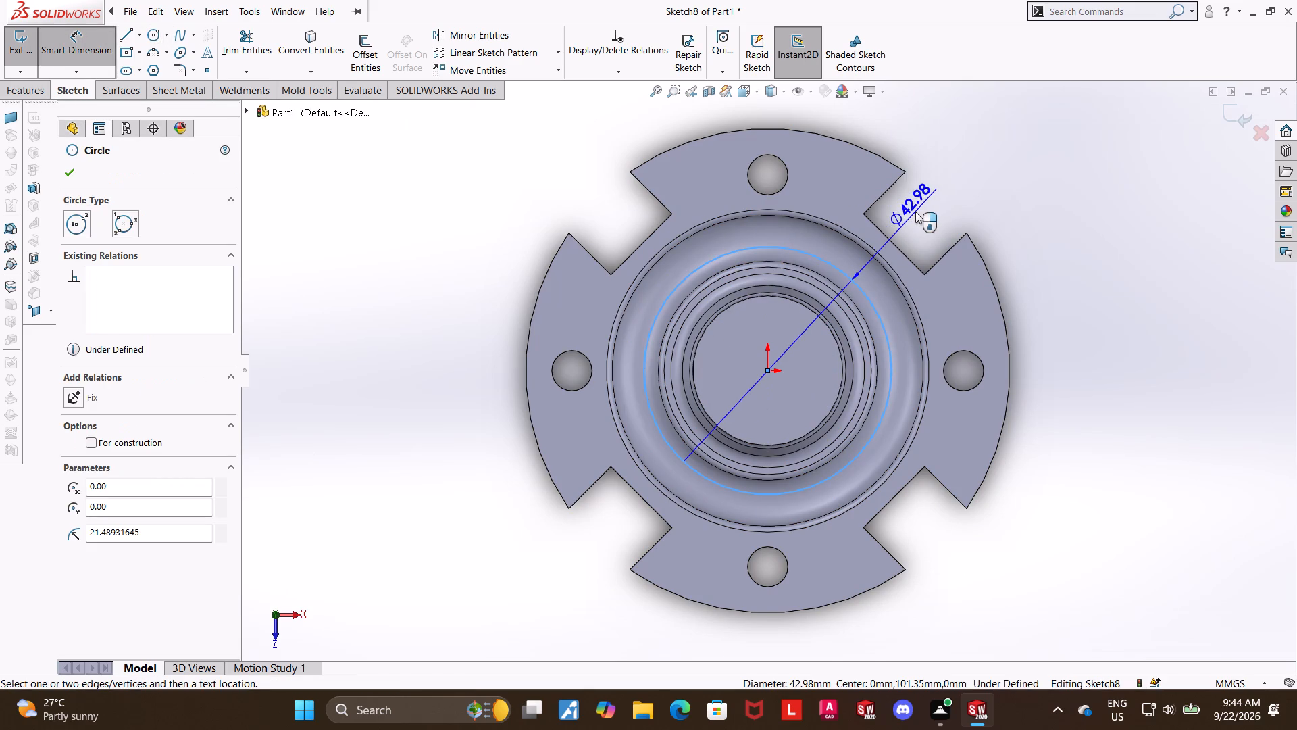
{"action": "left_click", "coordinate": [915, 212]}
{"action": "type", "text": "32"}
{"action": "key", "text": "Return"}
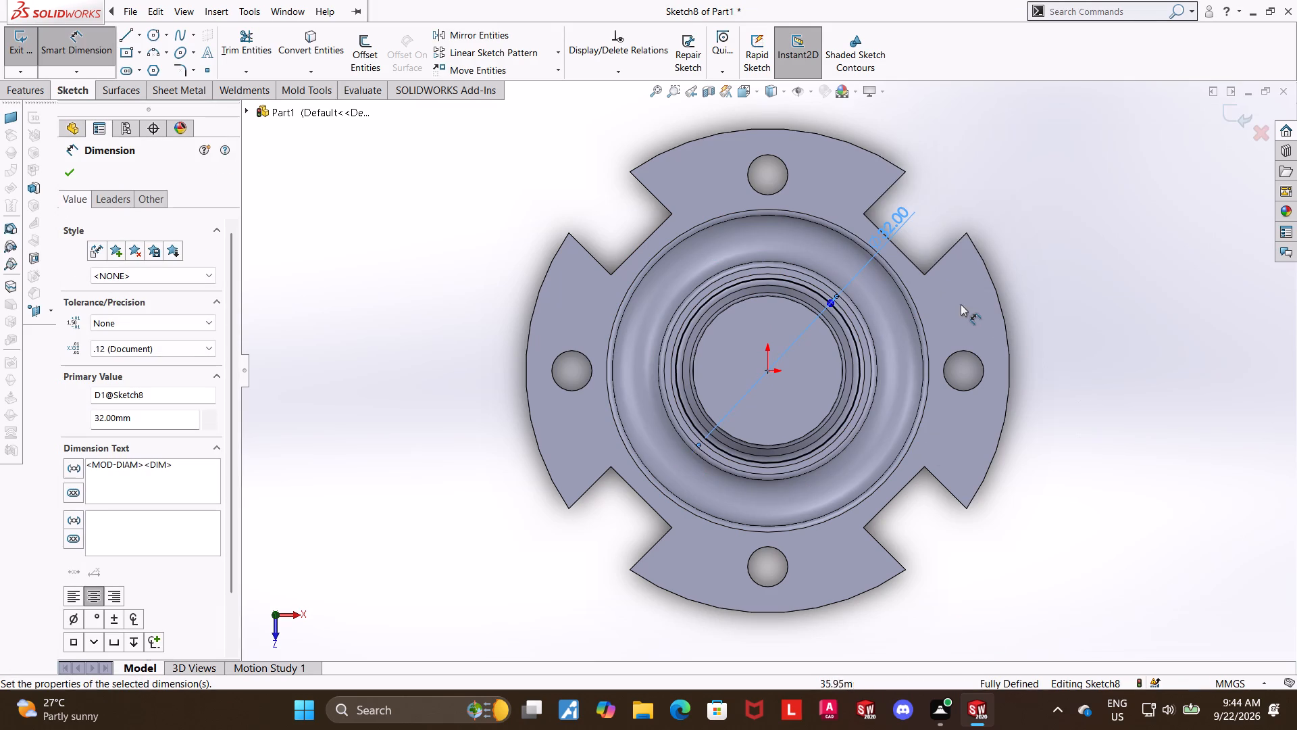
{"action": "scroll", "coordinate": [836, 286], "scroll_direction": "down", "scroll_amount": 2}
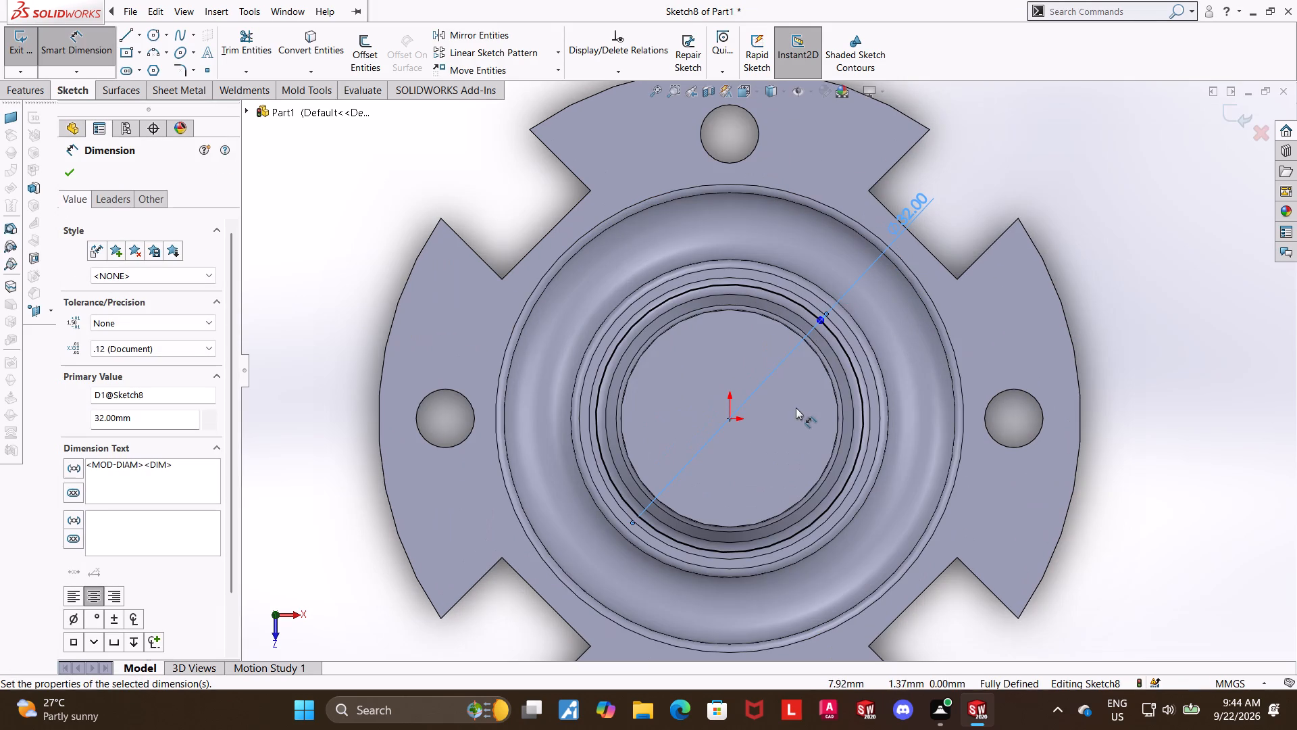
{"action": "key", "text": "Escape"}
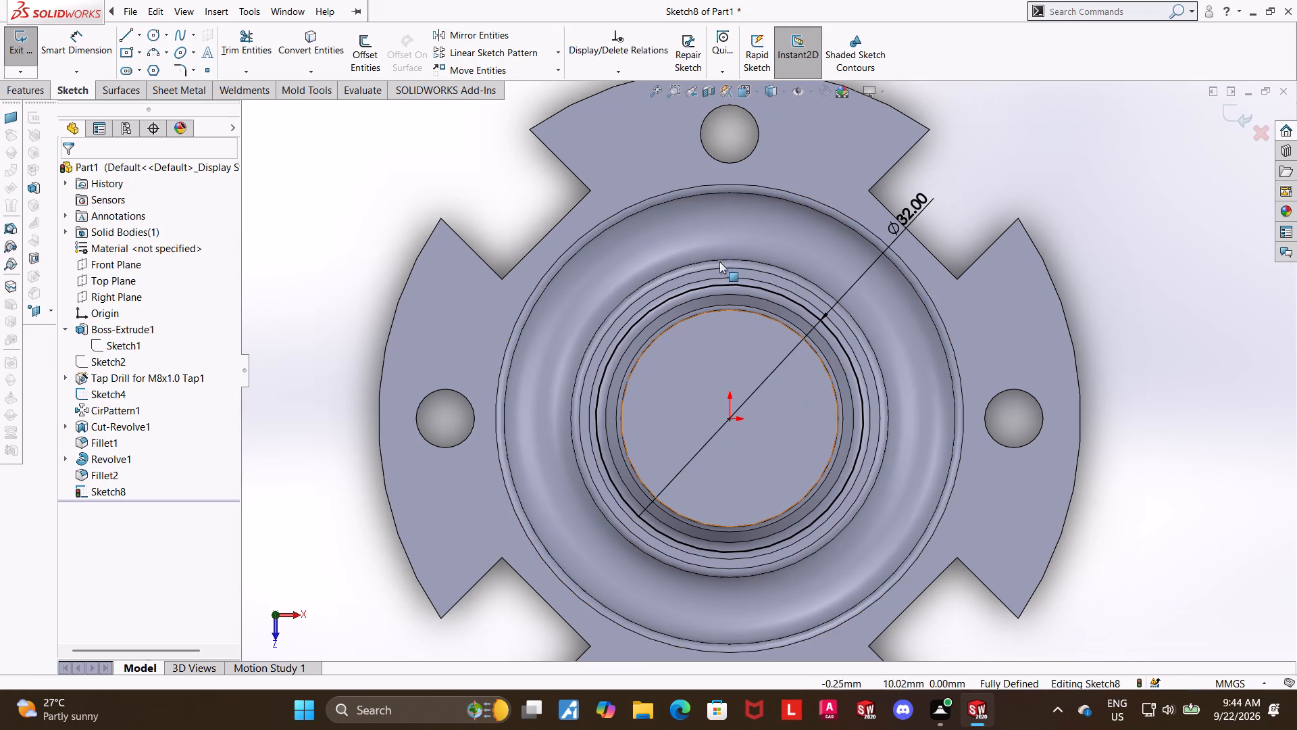
Hide the solid body through the stem's revolve feature, leaving only the open sketch displayed.
{"action": "scroll", "coordinate": [375, 487], "scroll_direction": "up", "scroll_amount": 3}
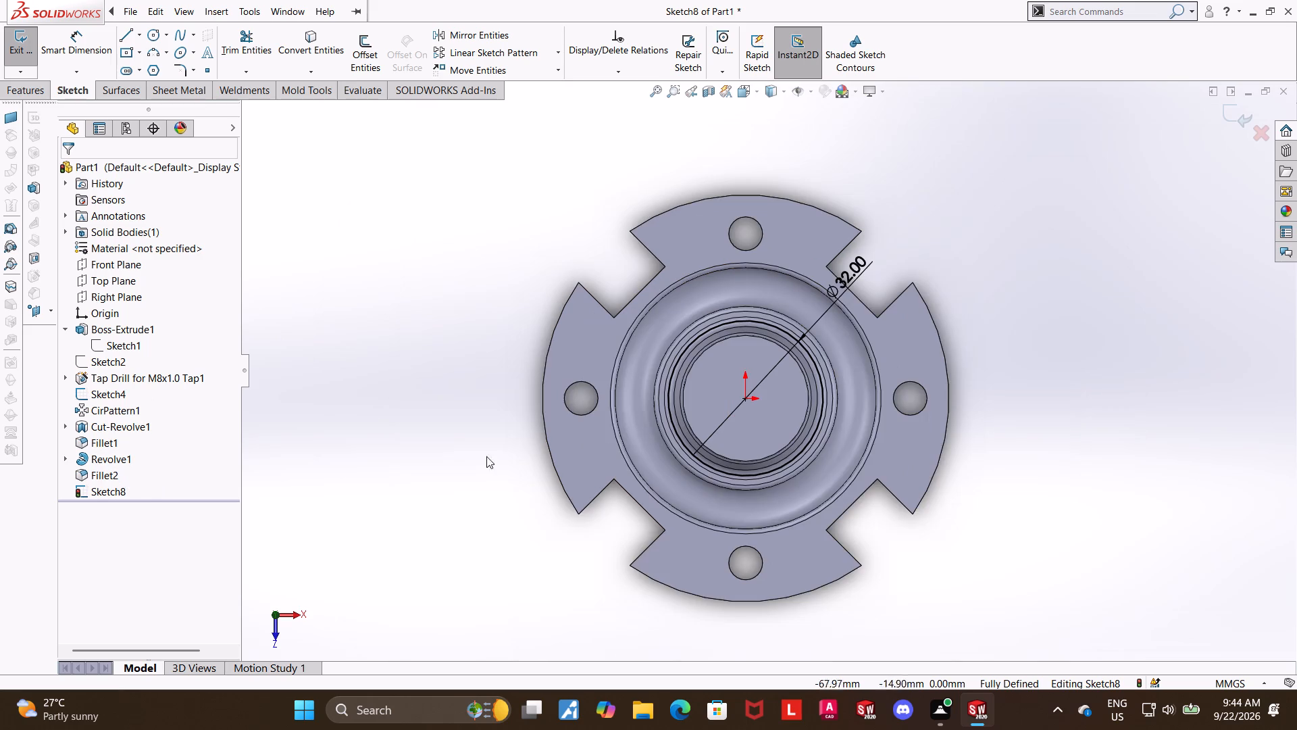
{"action": "scroll", "coordinate": [796, 466], "scroll_direction": "down", "scroll_amount": 4}
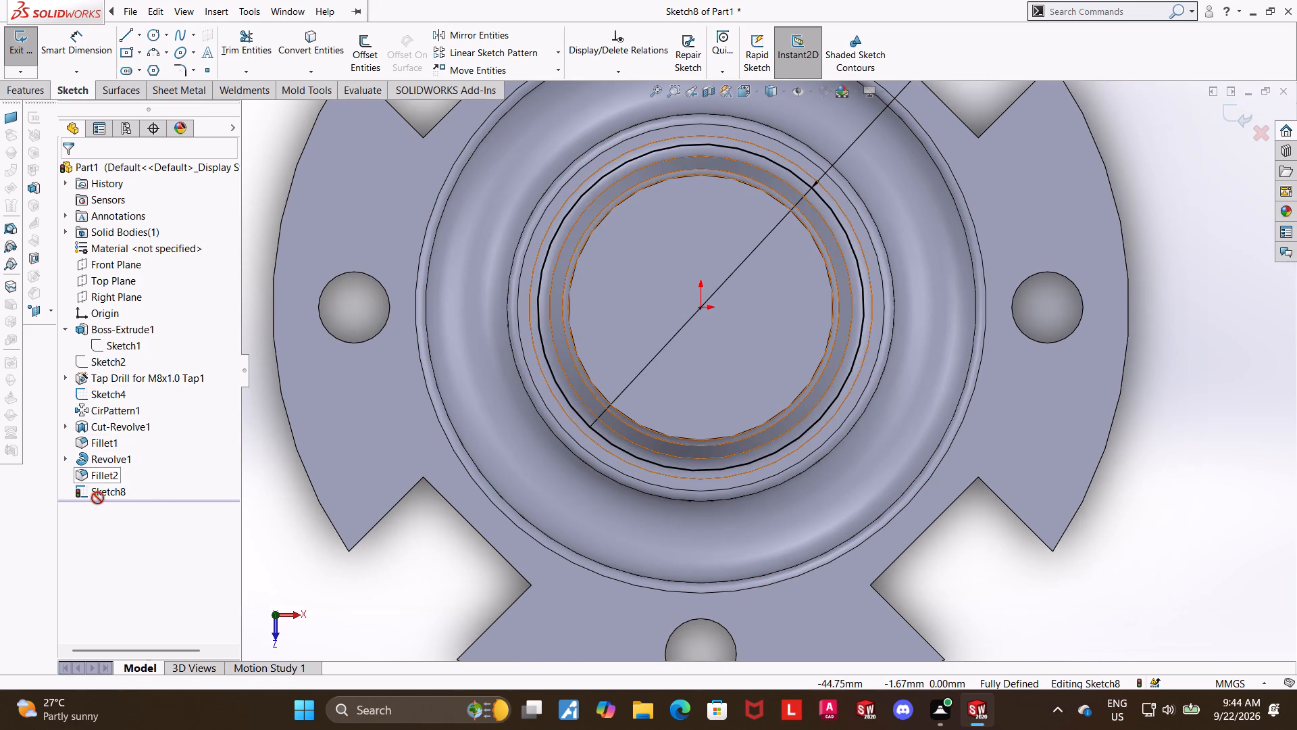
{"action": "right_click", "coordinate": [102, 462]}
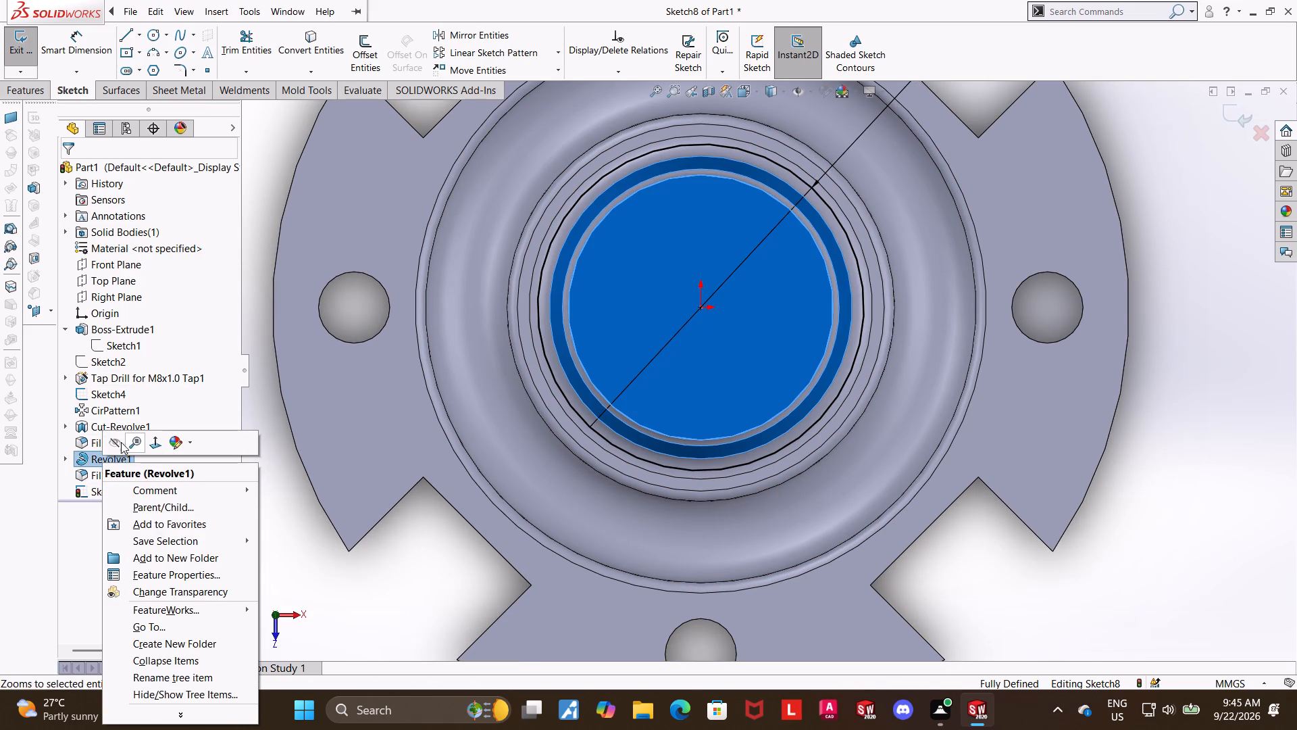
{"action": "left_click", "coordinate": [113, 441]}
{"action": "left_click", "coordinate": [1115, 469]}
Draw a second circle about 48 mm in diameter around the 32 mm circle, centred on the origin.
{"action": "scroll", "coordinate": [984, 445], "scroll_direction": "up", "scroll_amount": 1}
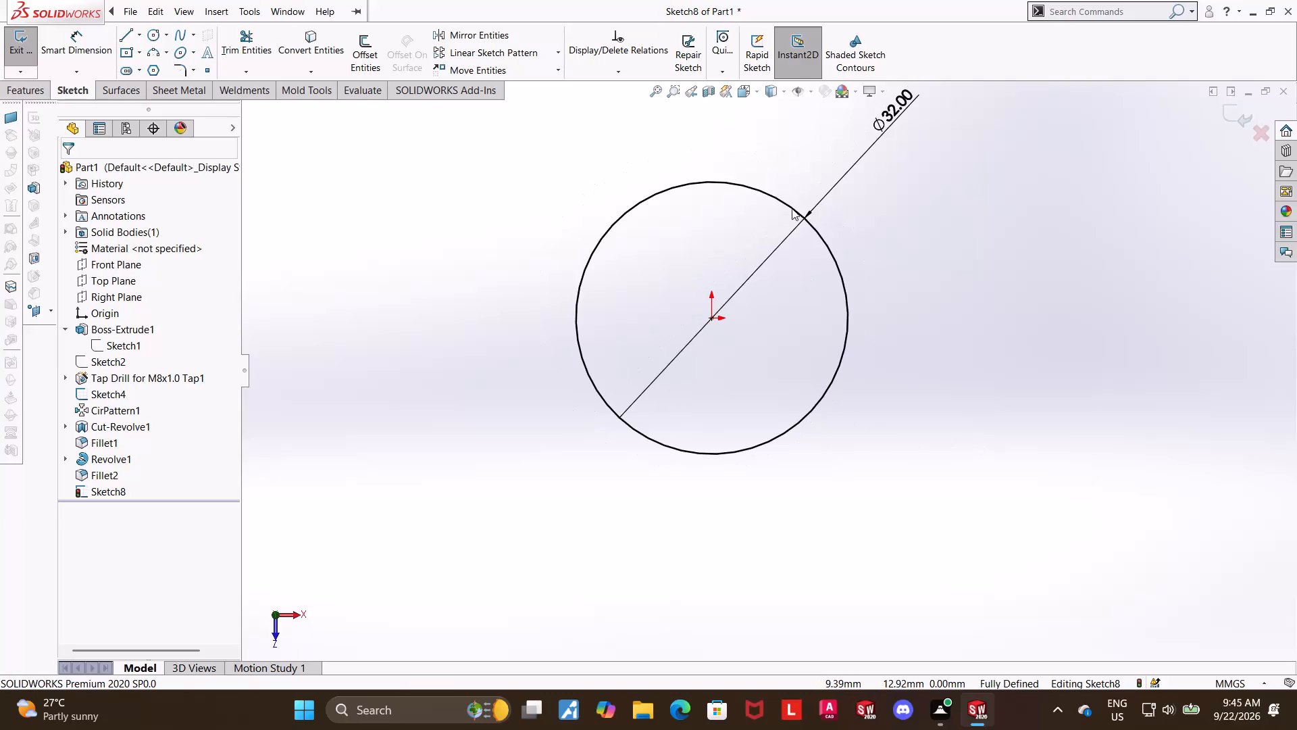
{"action": "scroll", "coordinate": [794, 199], "scroll_direction": "up", "scroll_amount": 2}
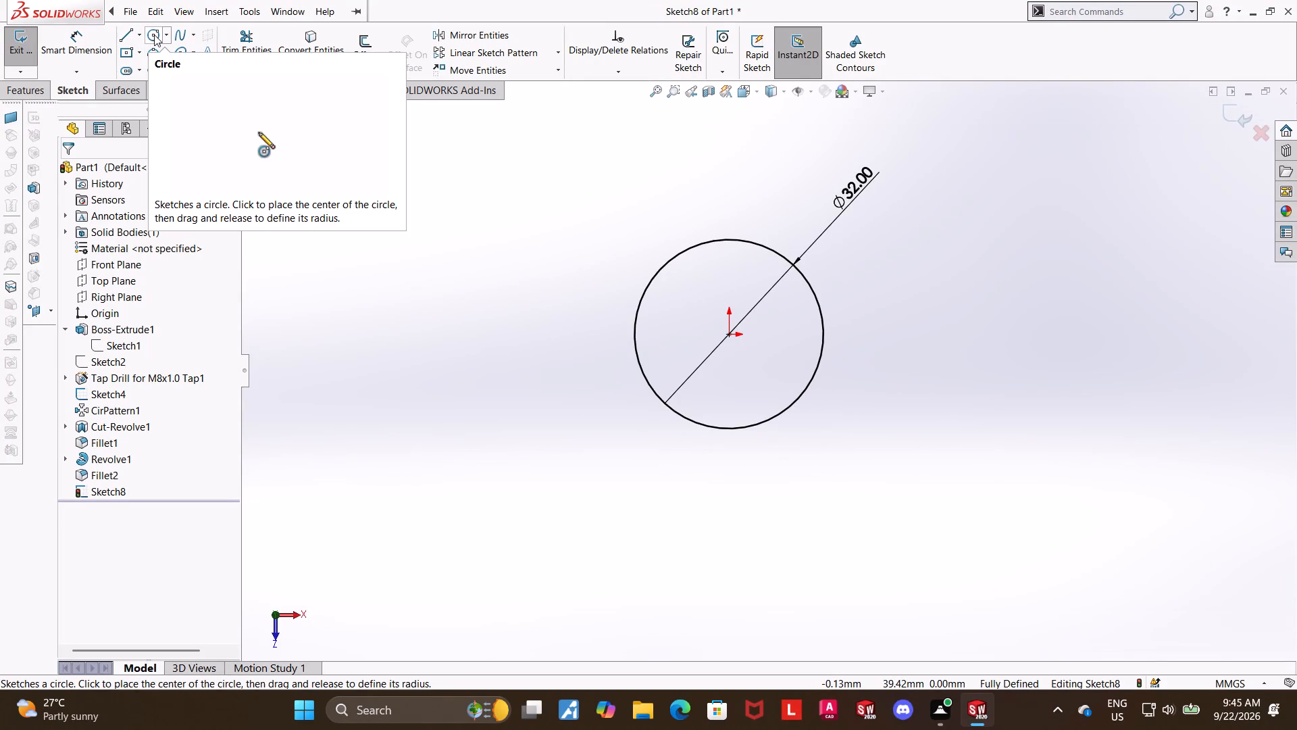
{"action": "double_click", "coordinate": [154, 34]}
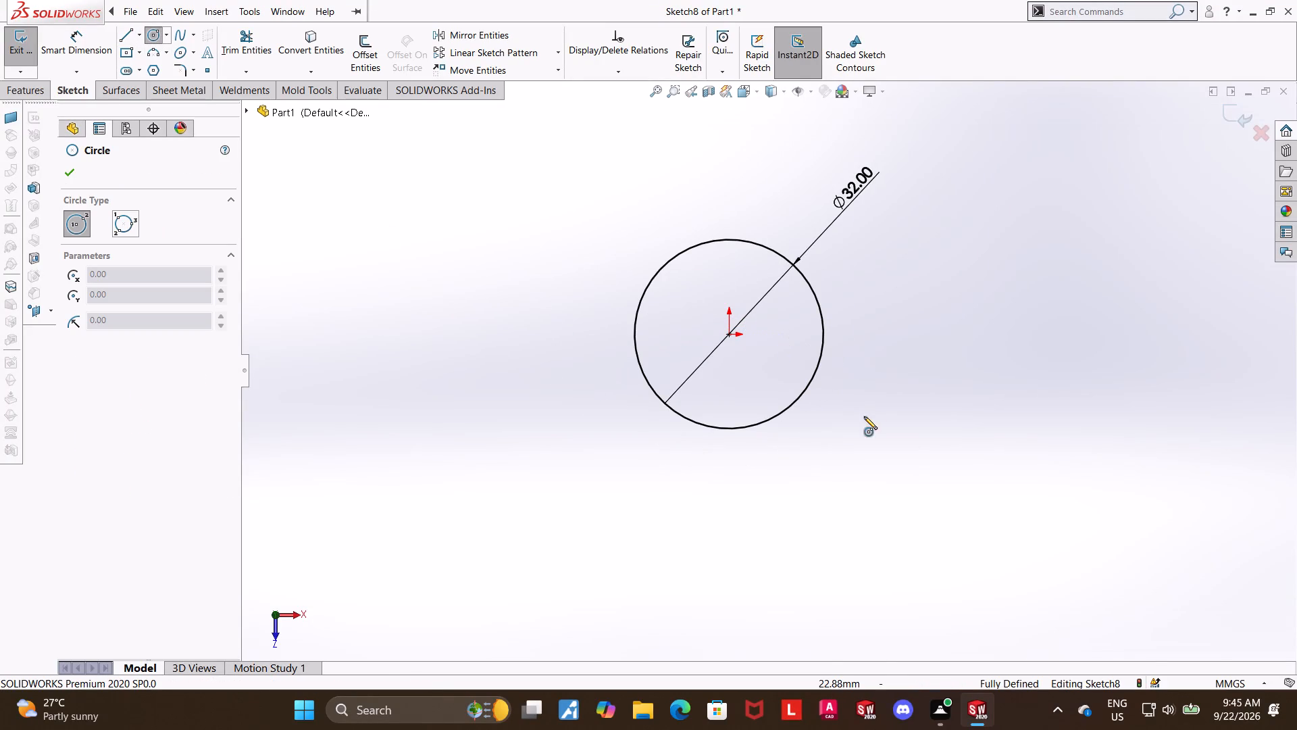
{"action": "left_click", "coordinate": [730, 333]}
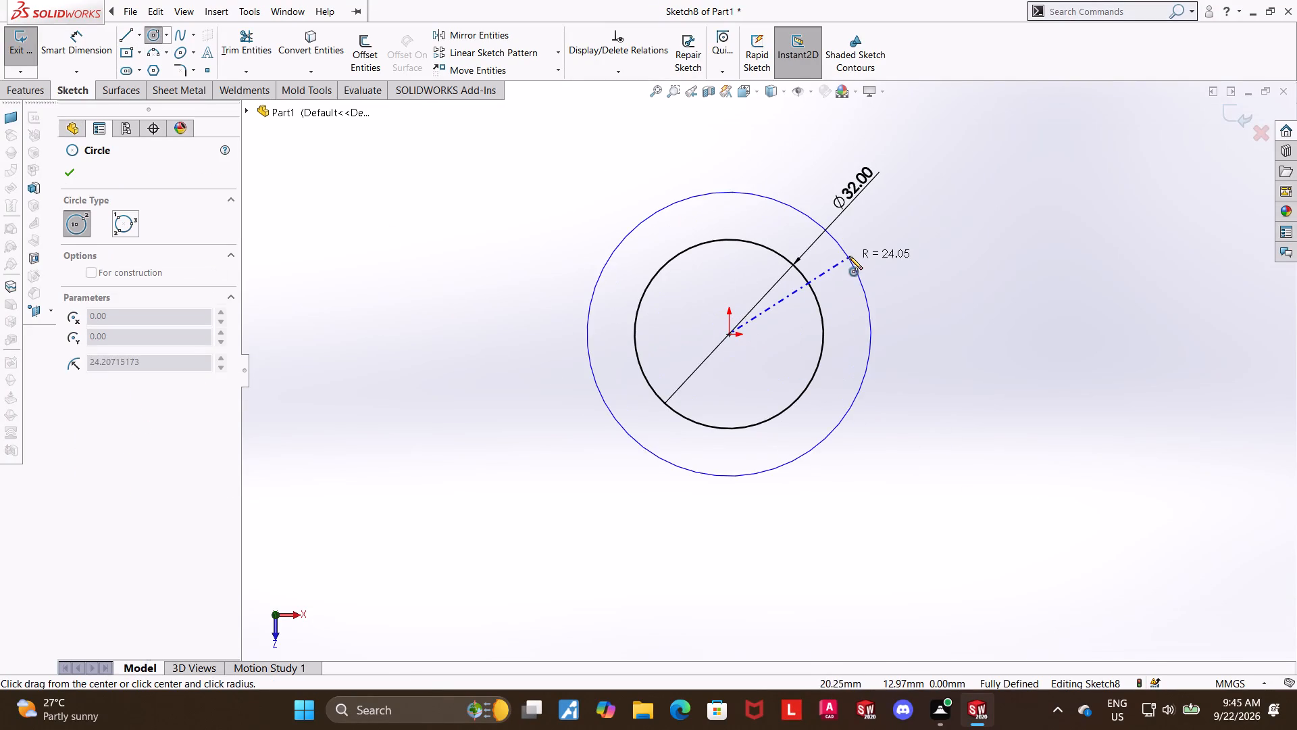
{"action": "left_click", "coordinate": [849, 257]}
{"action": "key", "text": "Escape"}
Dimension the outer circle's diameter to 38 mm.
{"action": "left_click", "coordinate": [65, 41]}
{"action": "left_click", "coordinate": [640, 222]}
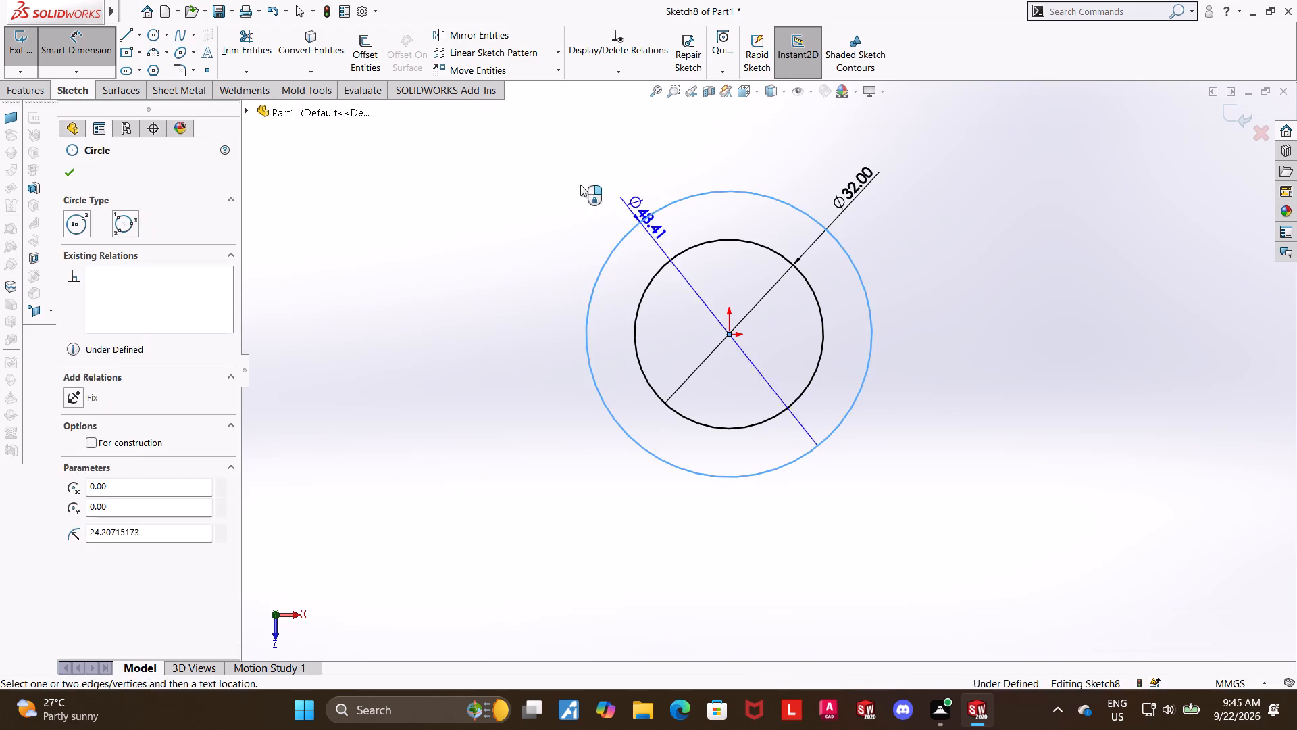
{"action": "left_click", "coordinate": [566, 182]}
{"action": "type", "text": "38"}
{"action": "key", "text": "Return"}
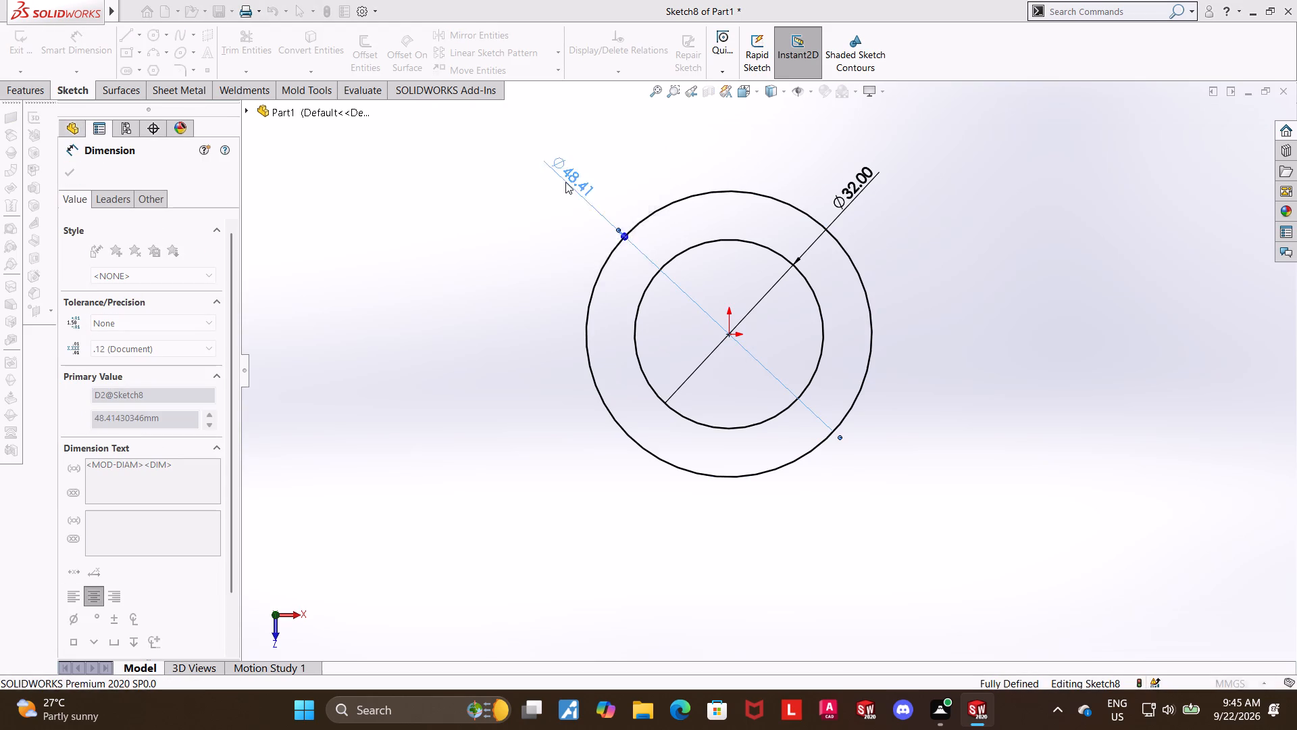
Draw a vertical centreline about 27 mm long from the origin up past the outer circle.
{"action": "key", "text": "Escape"}
{"action": "key", "text": "Escape"}
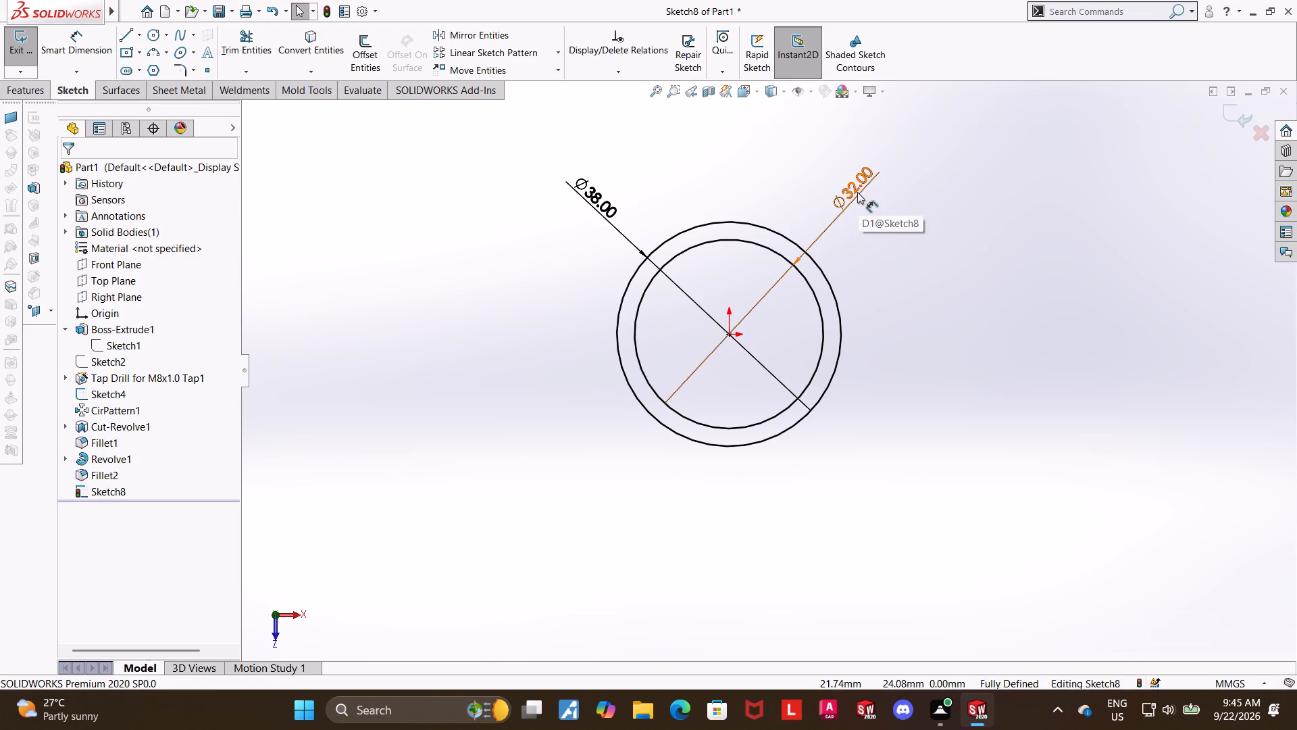
{"action": "scroll", "coordinate": [842, 318], "scroll_direction": "down", "scroll_amount": 1}
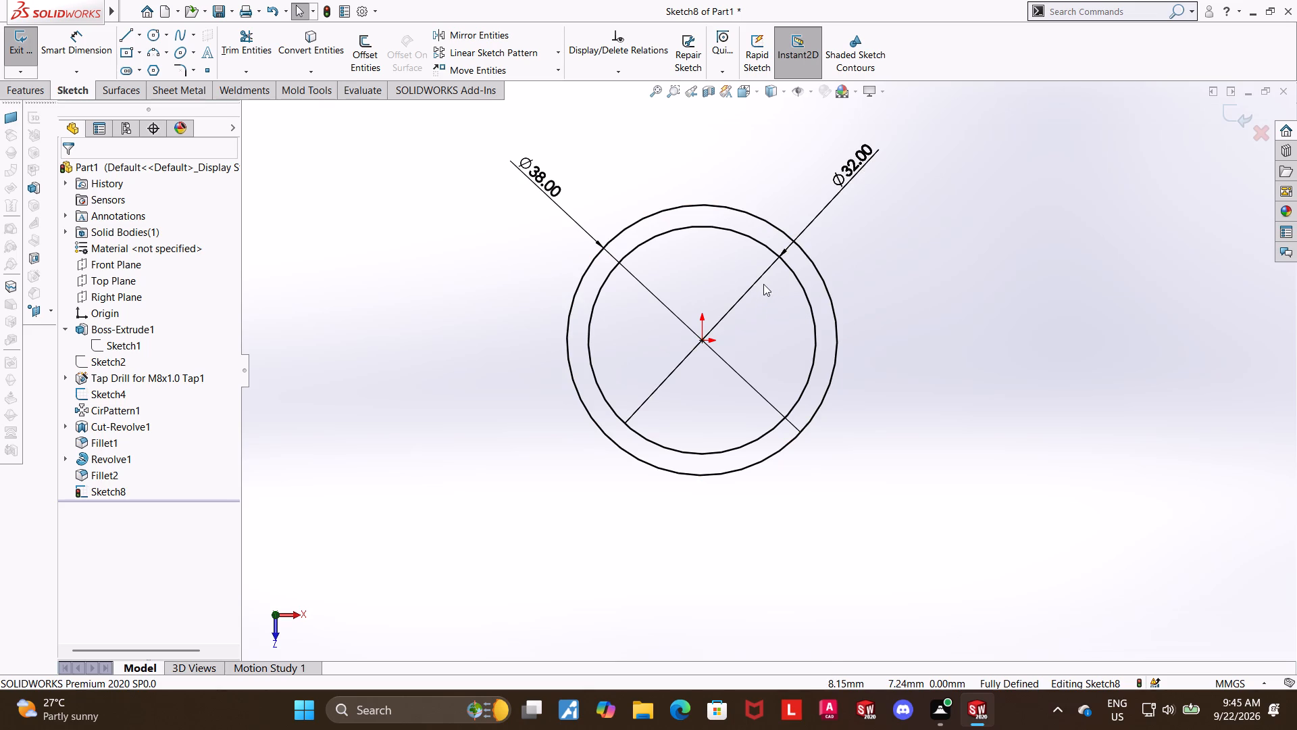
{"action": "left_click", "coordinate": [143, 36]}
{"action": "left_click", "coordinate": [136, 66]}
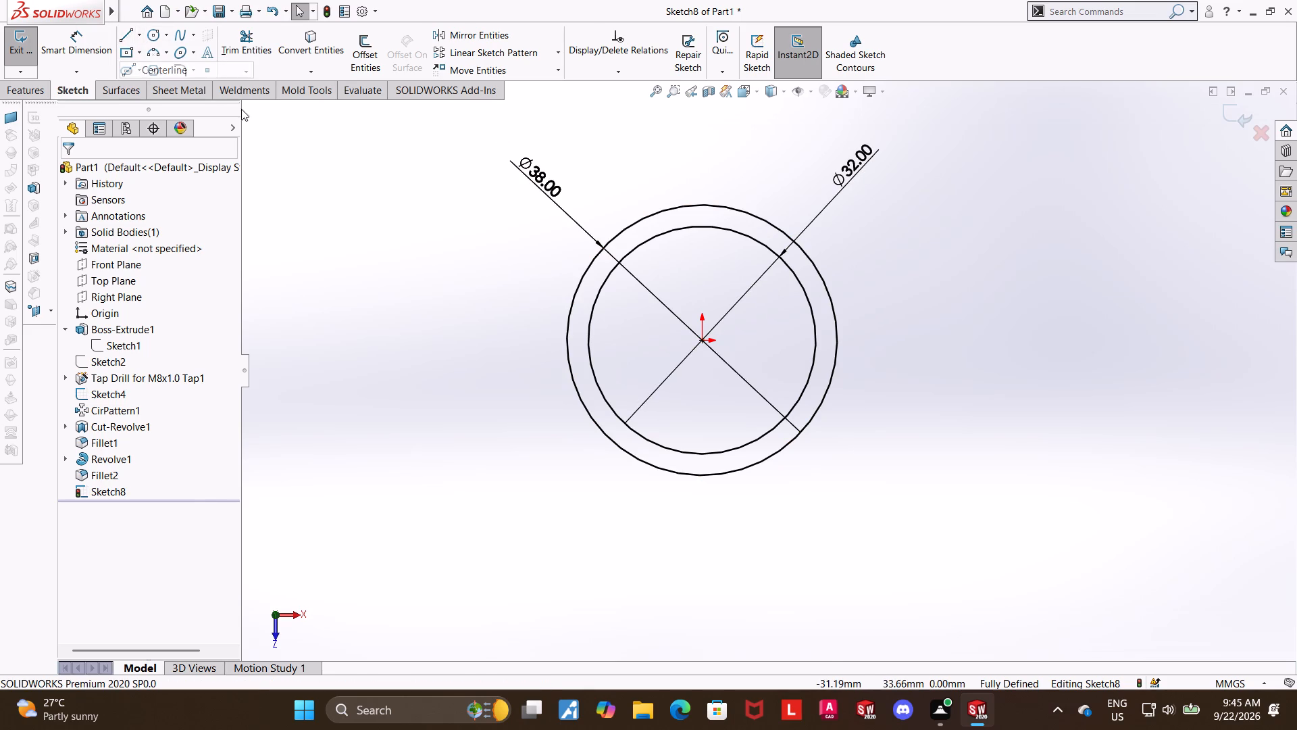
{"action": "left_click", "coordinate": [703, 341]}
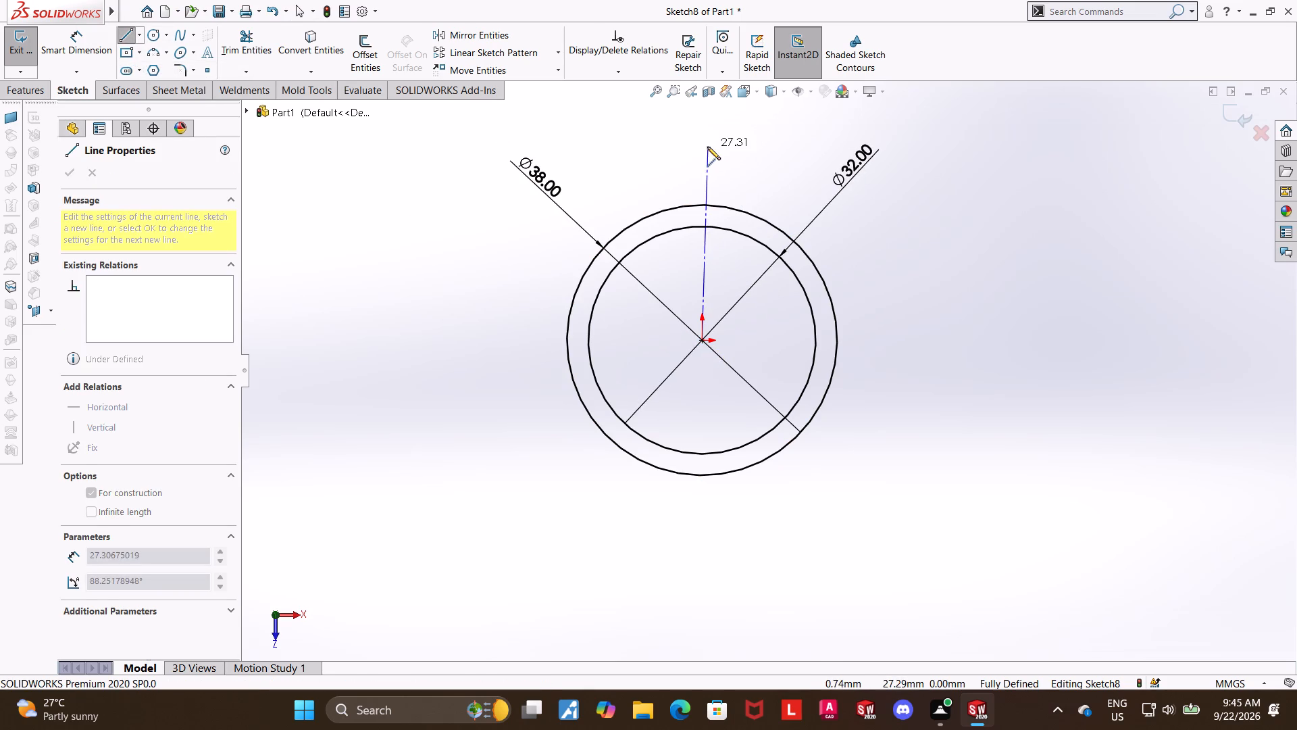
{"action": "left_click", "coordinate": [706, 147]}
{"action": "key", "text": "Escape"}
{"action": "key", "text": "Escape"}
{"action": "key", "text": "Escape"}
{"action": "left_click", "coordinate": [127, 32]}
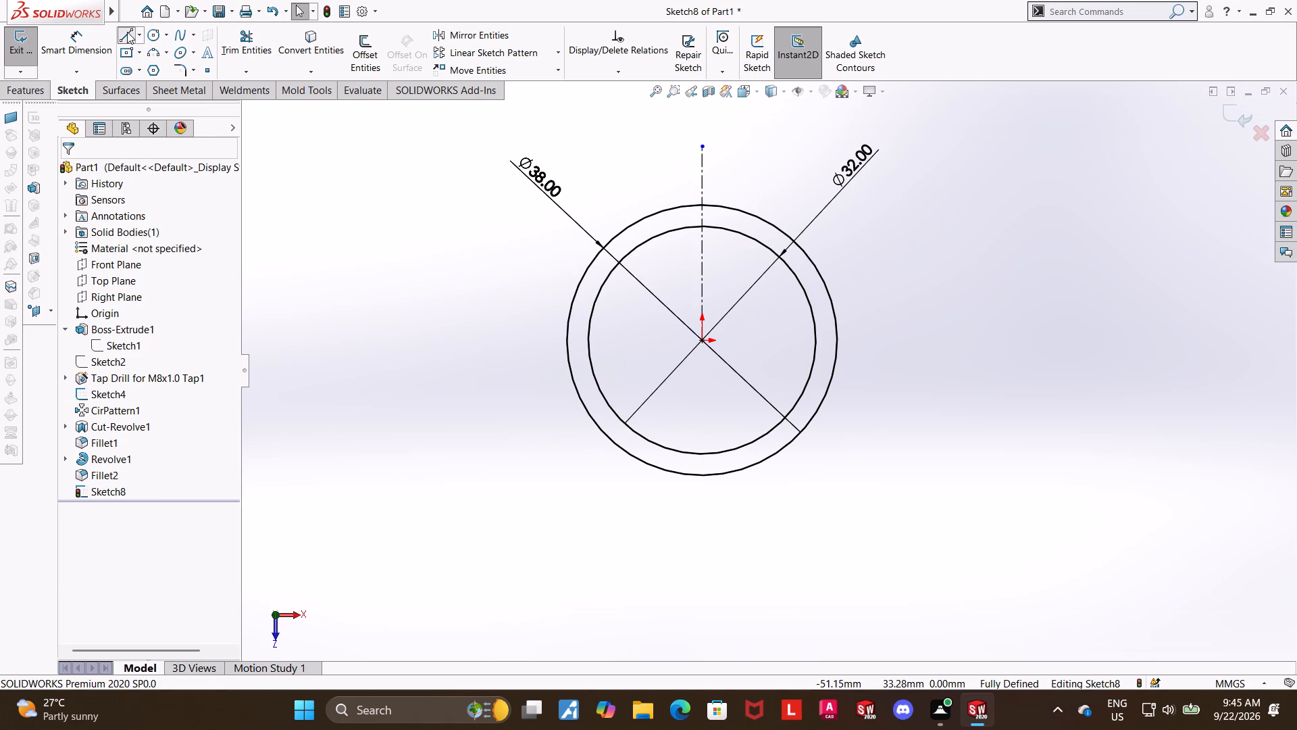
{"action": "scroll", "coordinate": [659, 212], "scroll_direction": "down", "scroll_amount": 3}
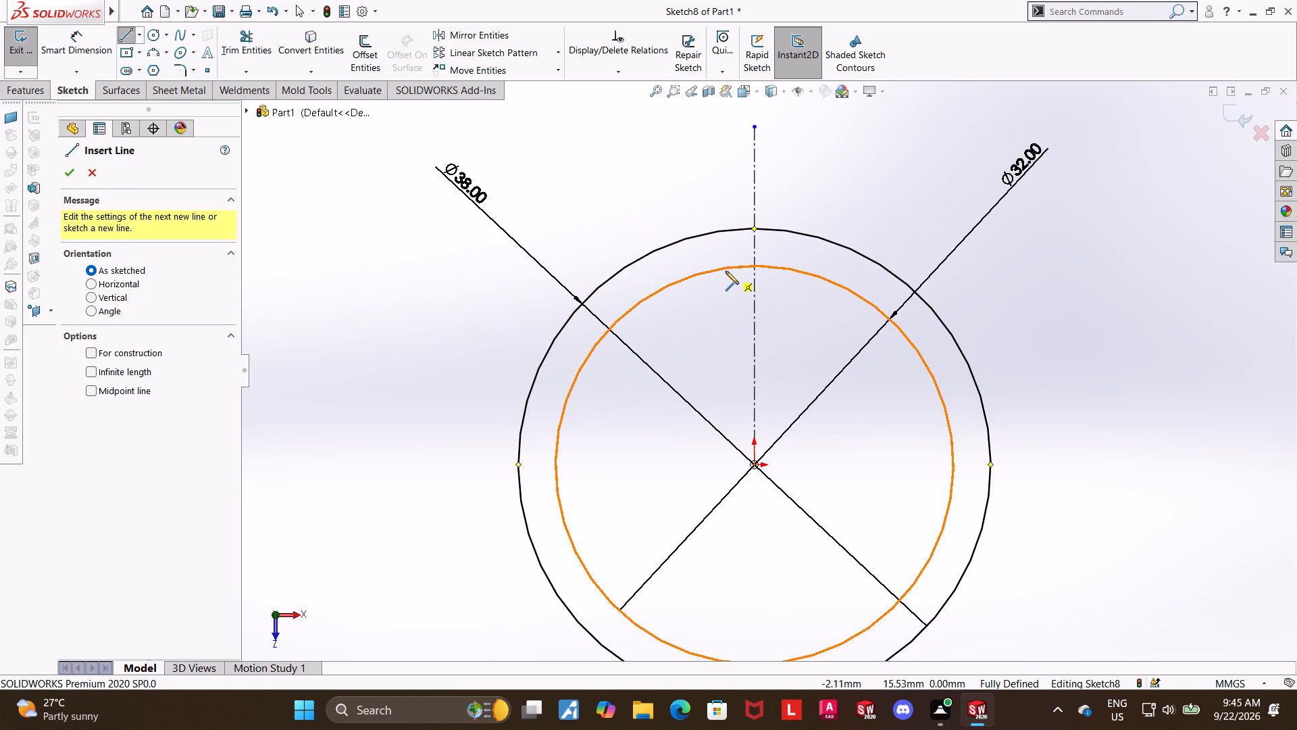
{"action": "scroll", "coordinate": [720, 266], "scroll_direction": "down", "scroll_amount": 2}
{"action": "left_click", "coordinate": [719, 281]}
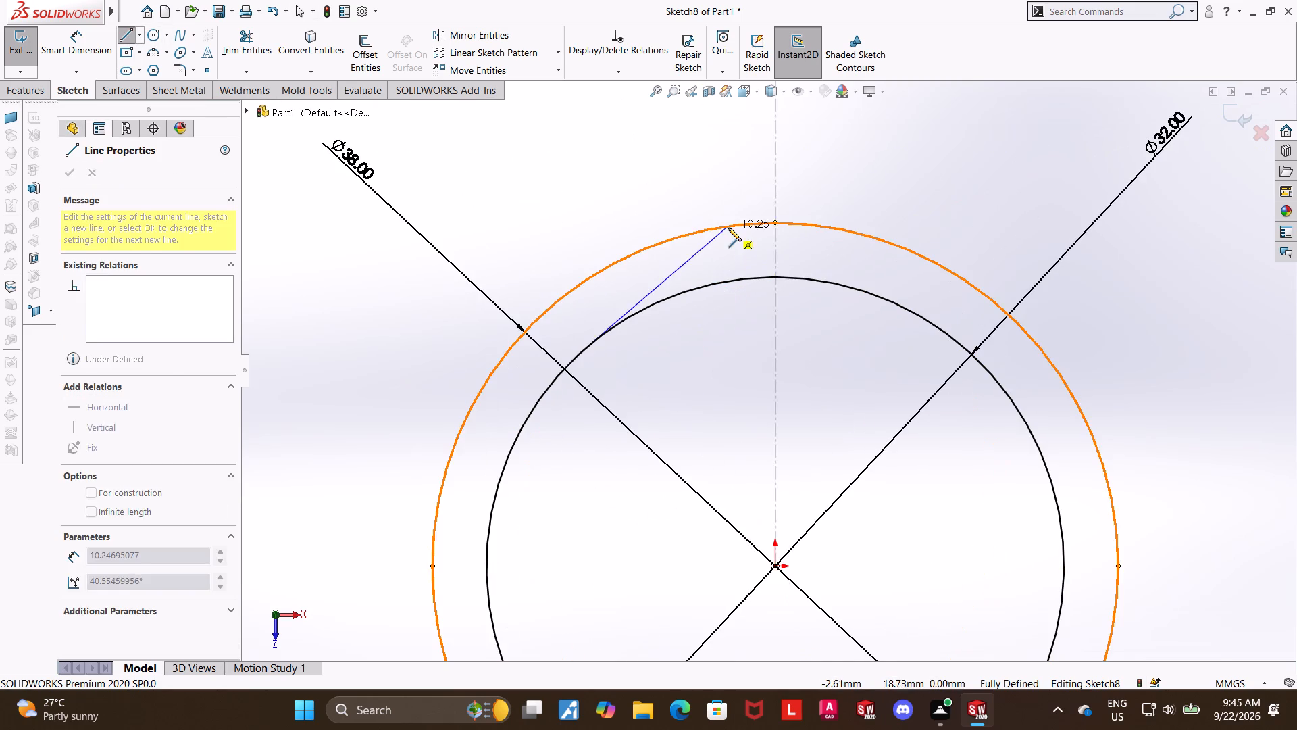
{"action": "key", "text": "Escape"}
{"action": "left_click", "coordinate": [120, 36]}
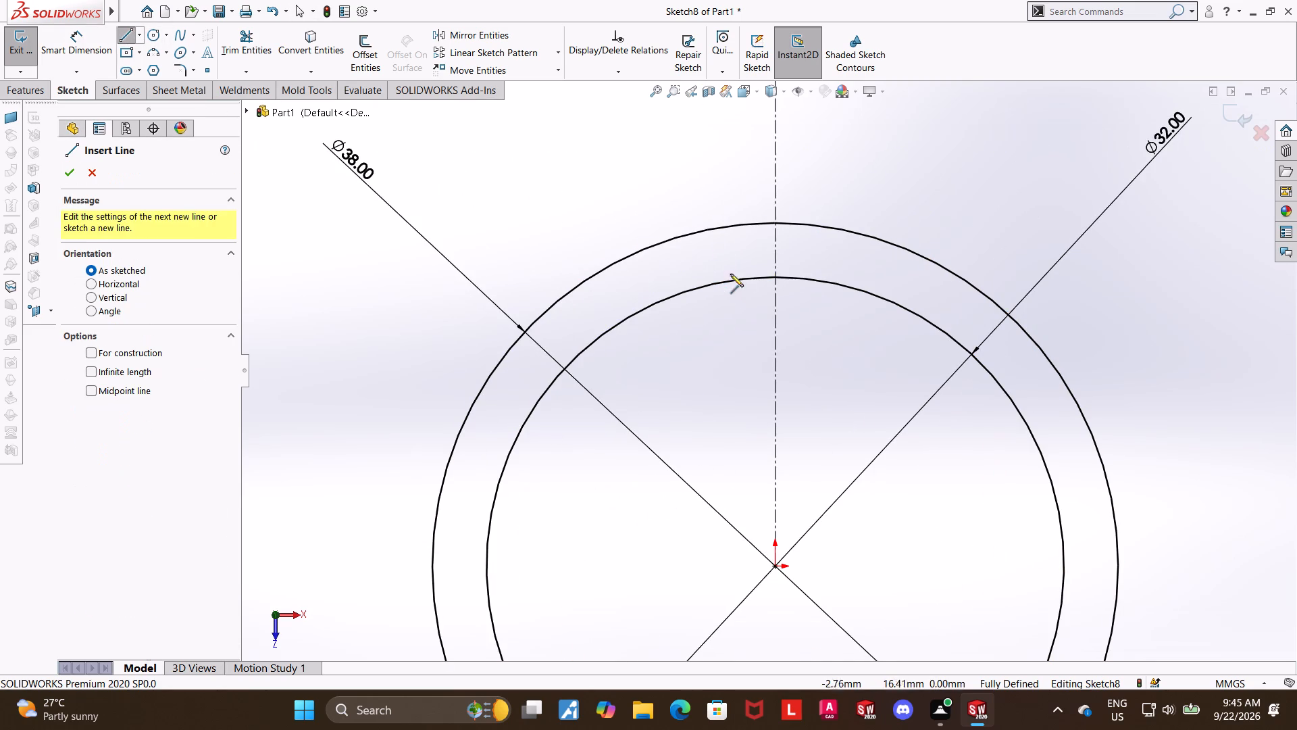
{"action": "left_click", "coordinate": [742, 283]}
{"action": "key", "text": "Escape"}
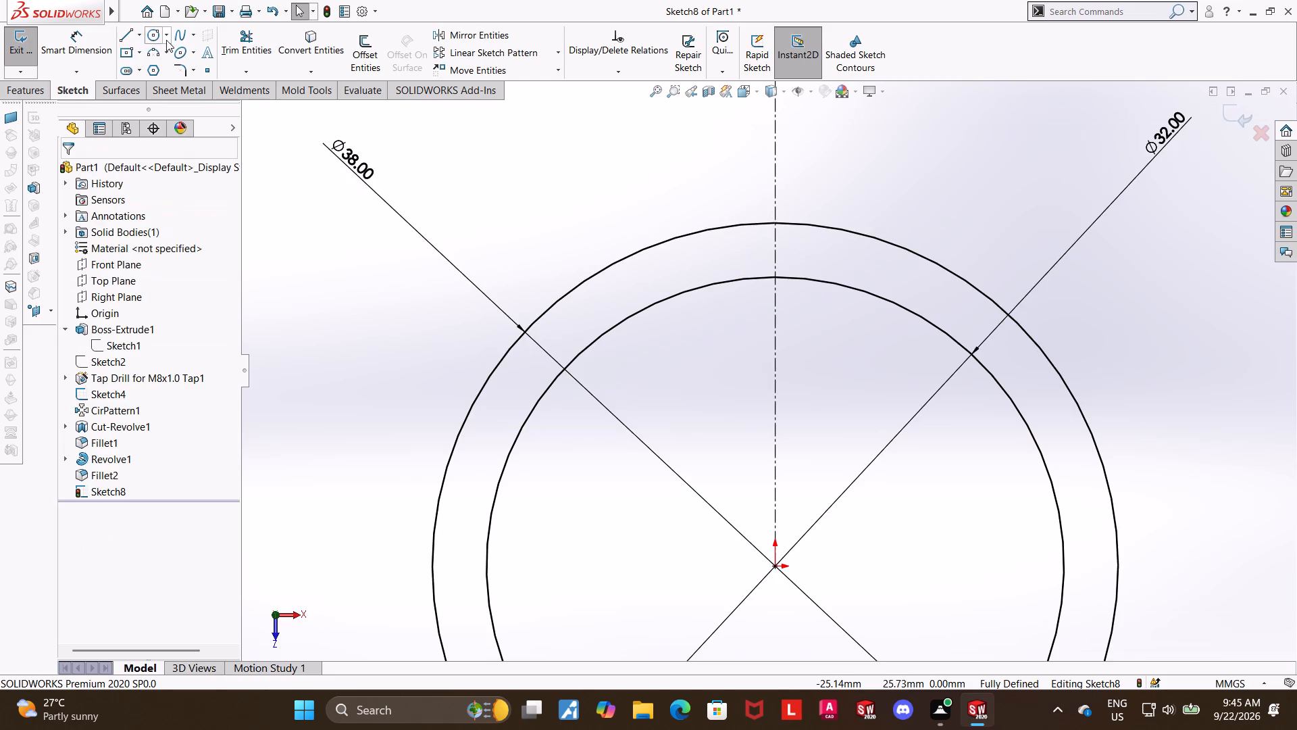
Draw two vertical lines about 3 mm long between the inner and outer circles, one on each side of the centreline.
{"action": "left_click", "coordinate": [133, 34]}
{"action": "left_click", "coordinate": [730, 281]}
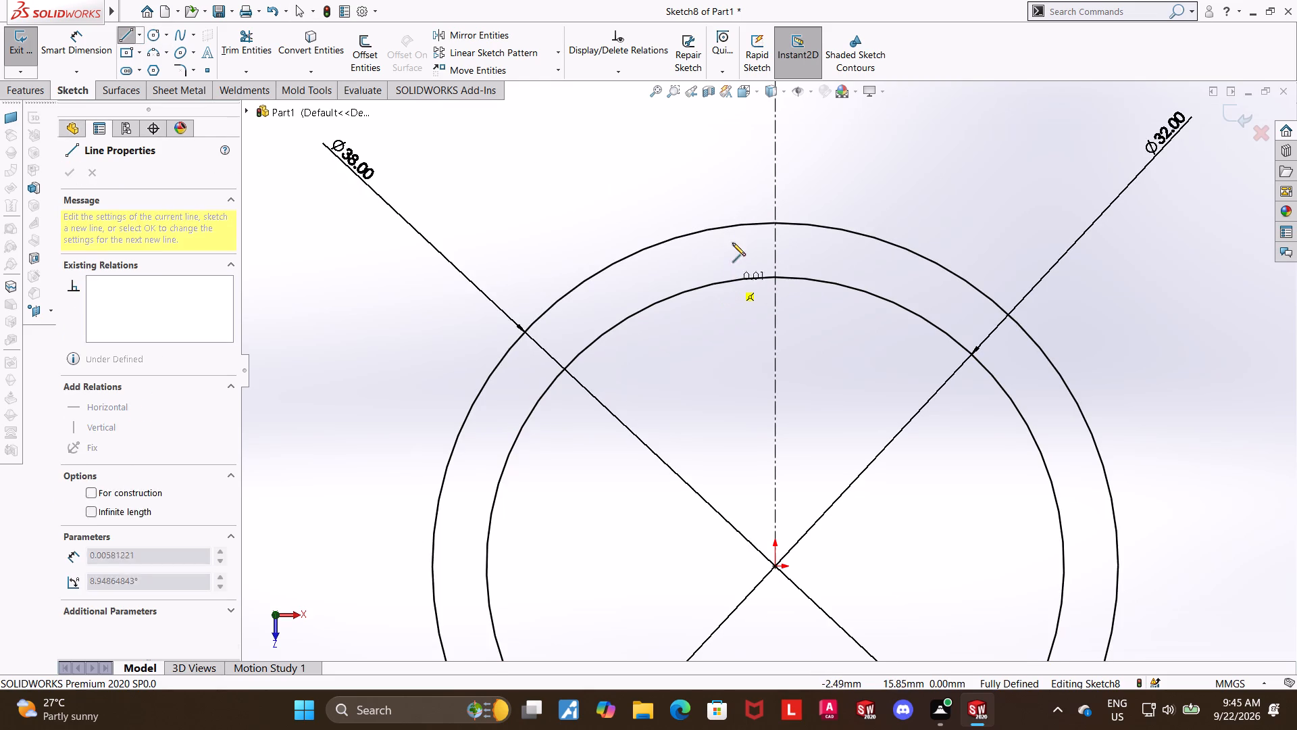
{"action": "left_click", "coordinate": [731, 225]}
{"action": "key", "text": "Escape"}
{"action": "key", "text": "Escape"}
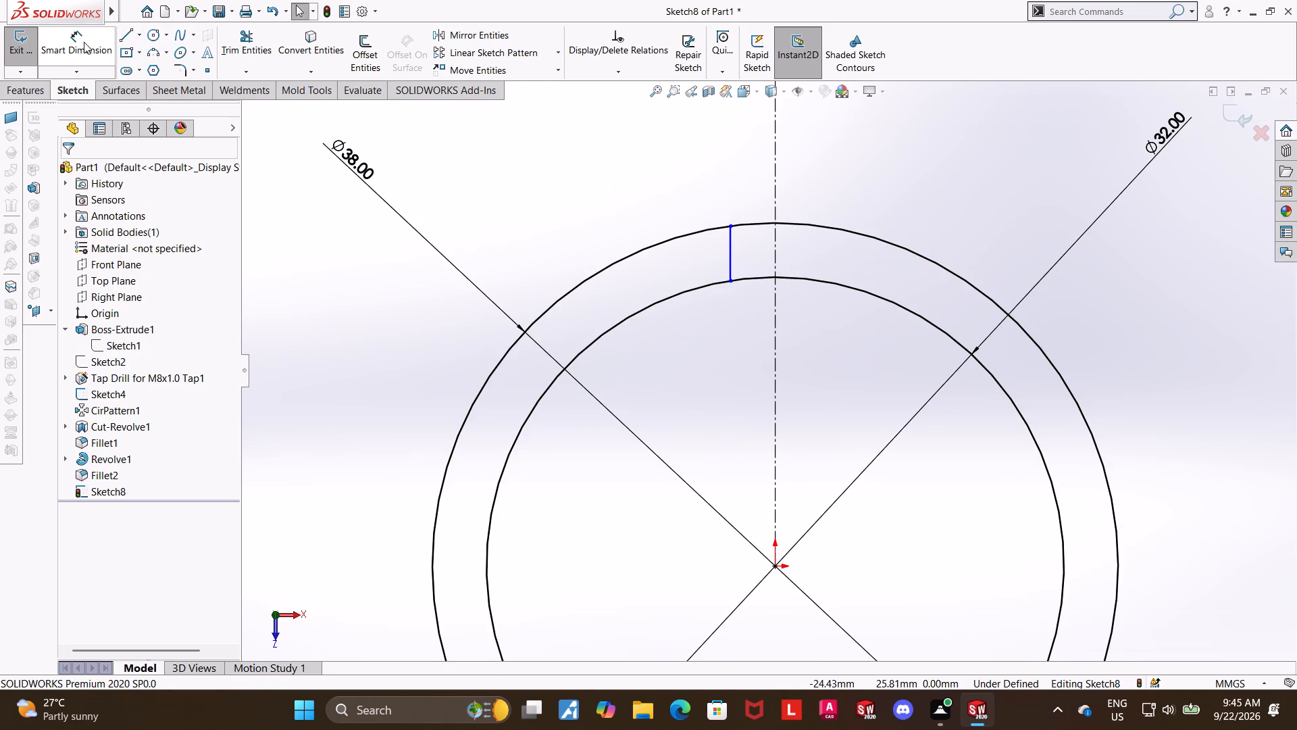
{"action": "left_click", "coordinate": [131, 34]}
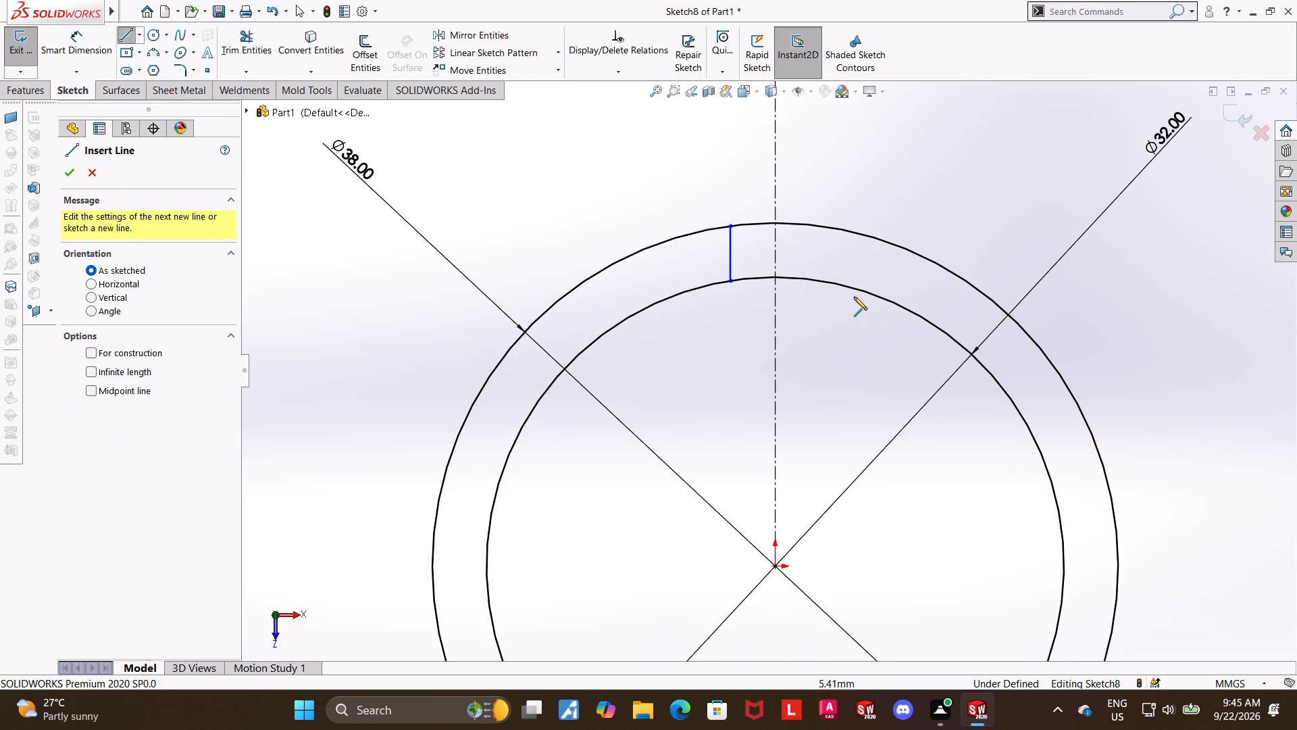
{"action": "left_click", "coordinate": [816, 280]}
{"action": "left_click", "coordinate": [815, 224]}
{"action": "key", "text": "Escape"}
{"action": "key", "text": "Escape"}
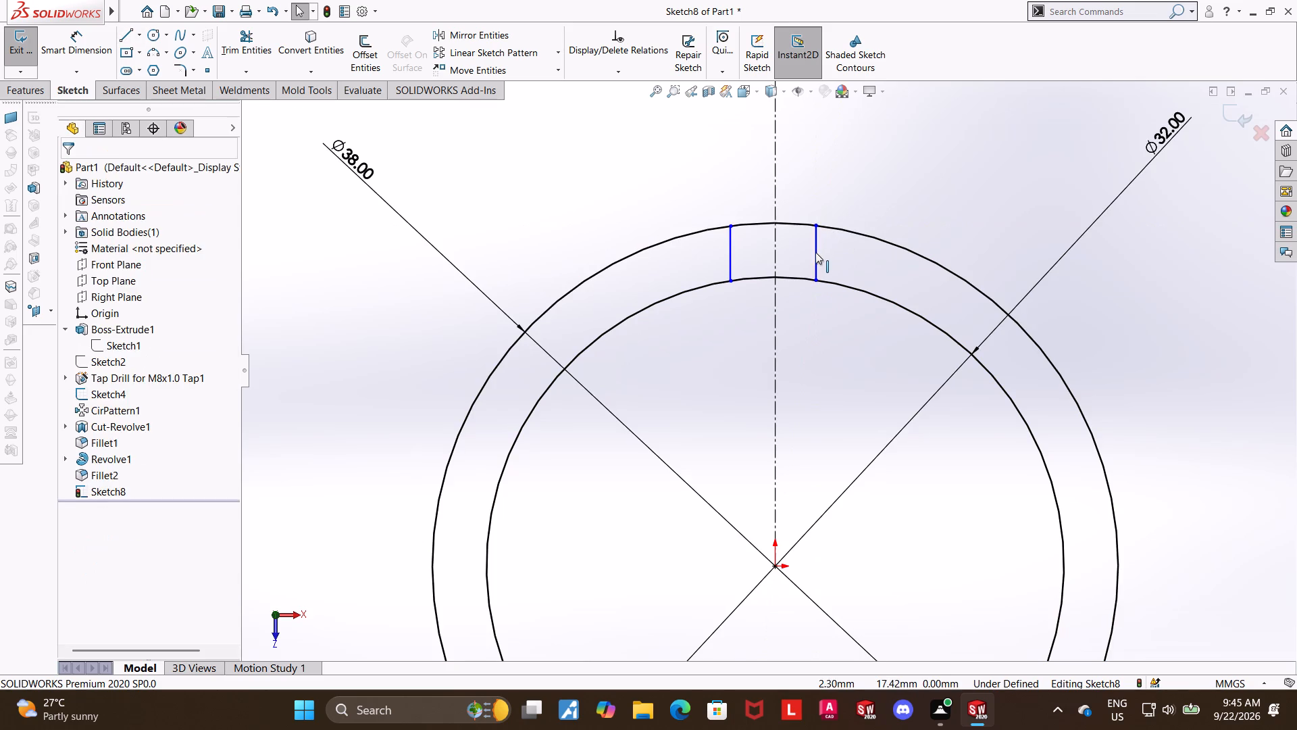
Add a parallel relation between the two short lines and the centreline.
{"action": "left_click", "coordinate": [815, 252]}
{"action": "left_click", "coordinate": [731, 245], "text": "ctrl"}
{"action": "left_click", "coordinate": [774, 245], "text": "ctrl"}
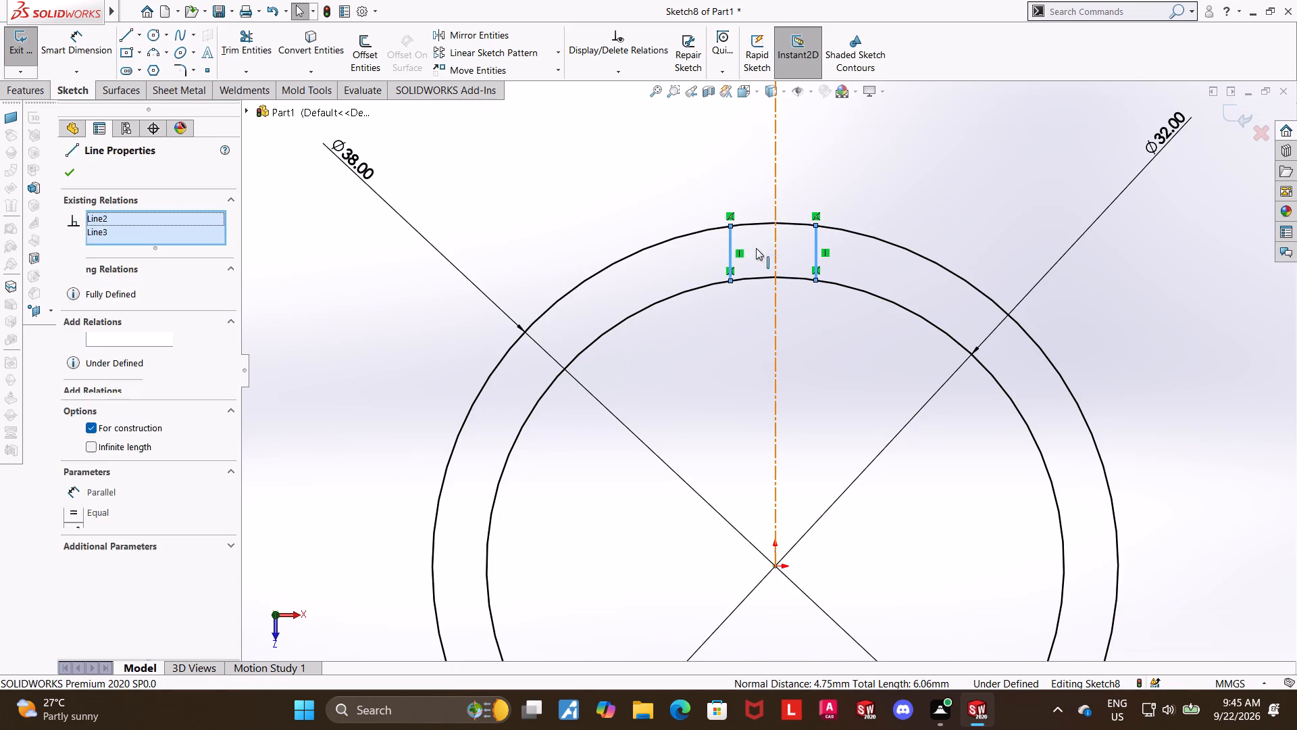
{"action": "left_click", "coordinate": [76, 485]}
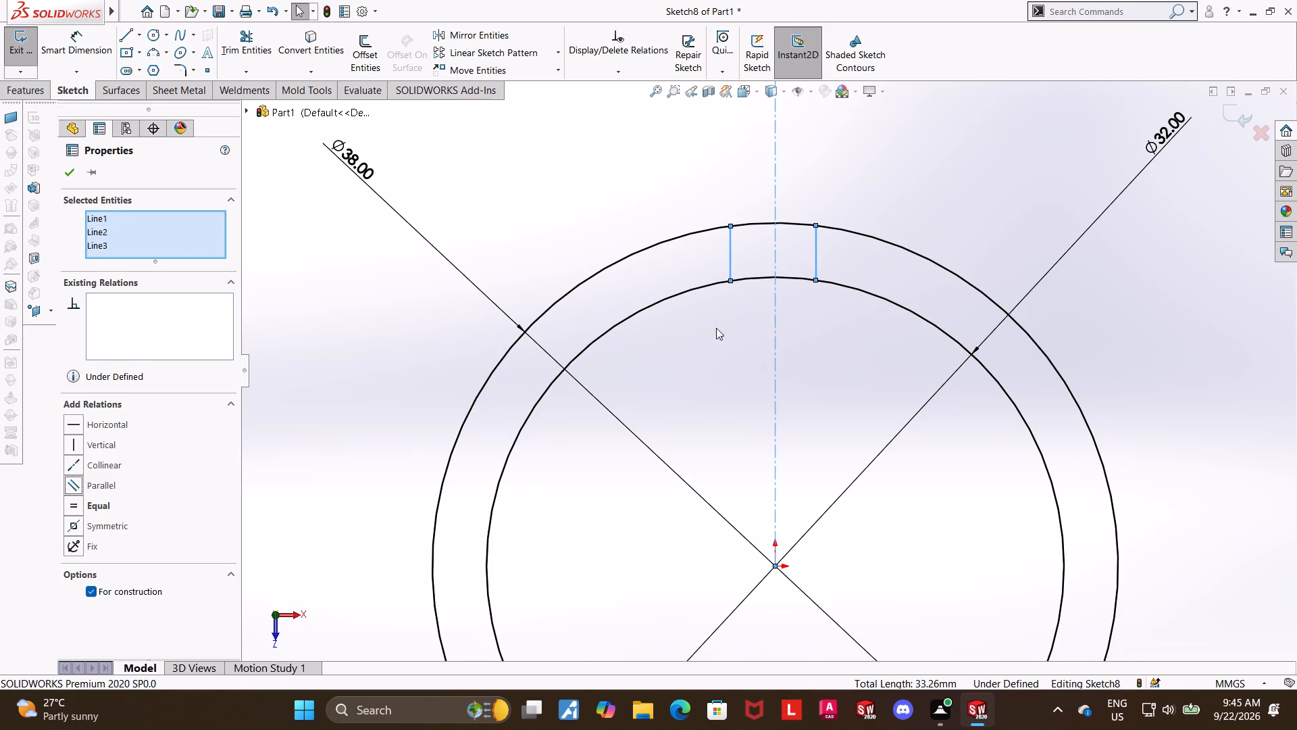
{"action": "key", "text": "Escape"}
{"action": "key", "text": "Escape"}
Make the left short line's upper endpoint coincident with the outer circle and its lower endpoint coincident with the inner circle.
{"action": "scroll", "coordinate": [802, 237], "scroll_direction": "down", "scroll_amount": 5}
{"action": "left_click", "coordinate": [608, 260]}
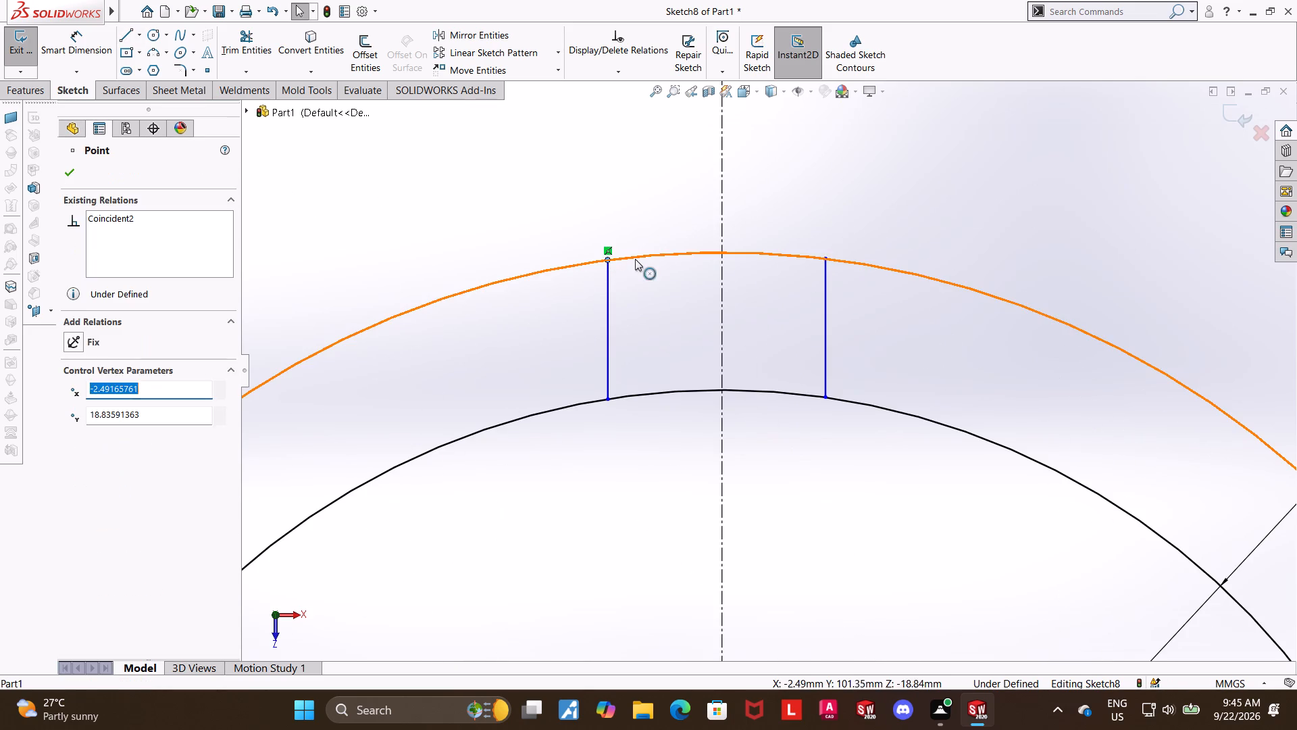
{"action": "left_click", "coordinate": [635, 259], "text": "ctrl"}
{"action": "left_click", "coordinate": [81, 427]}
{"action": "left_click", "coordinate": [72, 170]}
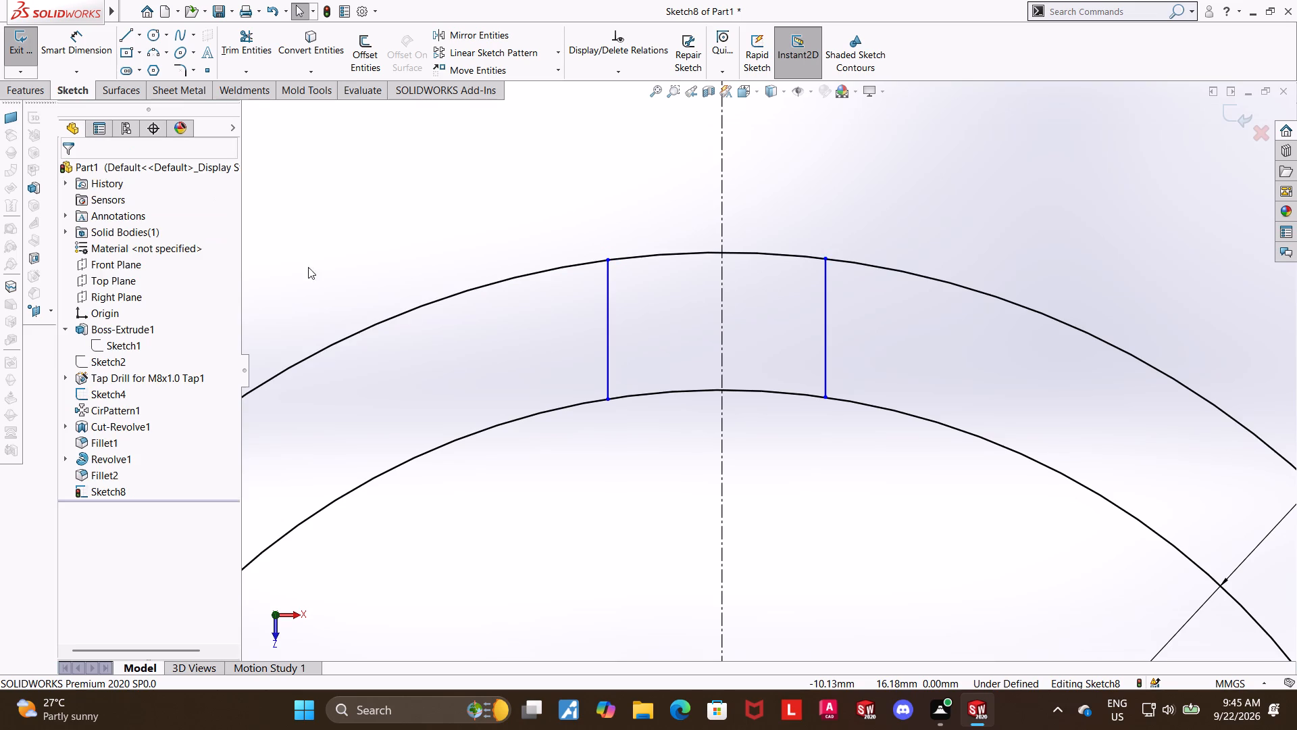
{"action": "key", "text": "Escape"}
{"action": "left_click", "coordinate": [610, 399]}
{"action": "left_click", "coordinate": [620, 397], "text": "ctrl"}
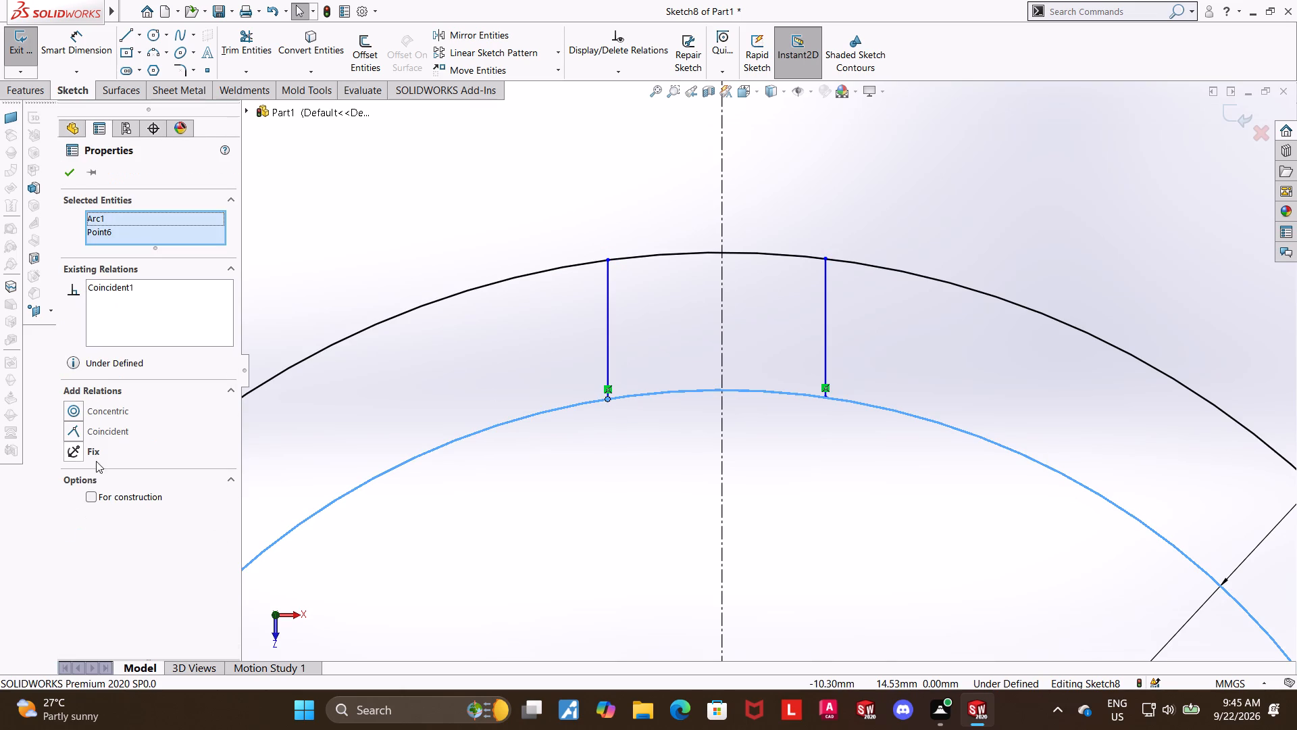
{"action": "left_click", "coordinate": [76, 425]}
{"action": "left_click", "coordinate": [69, 166]}
{"action": "left_click", "coordinate": [466, 164]}
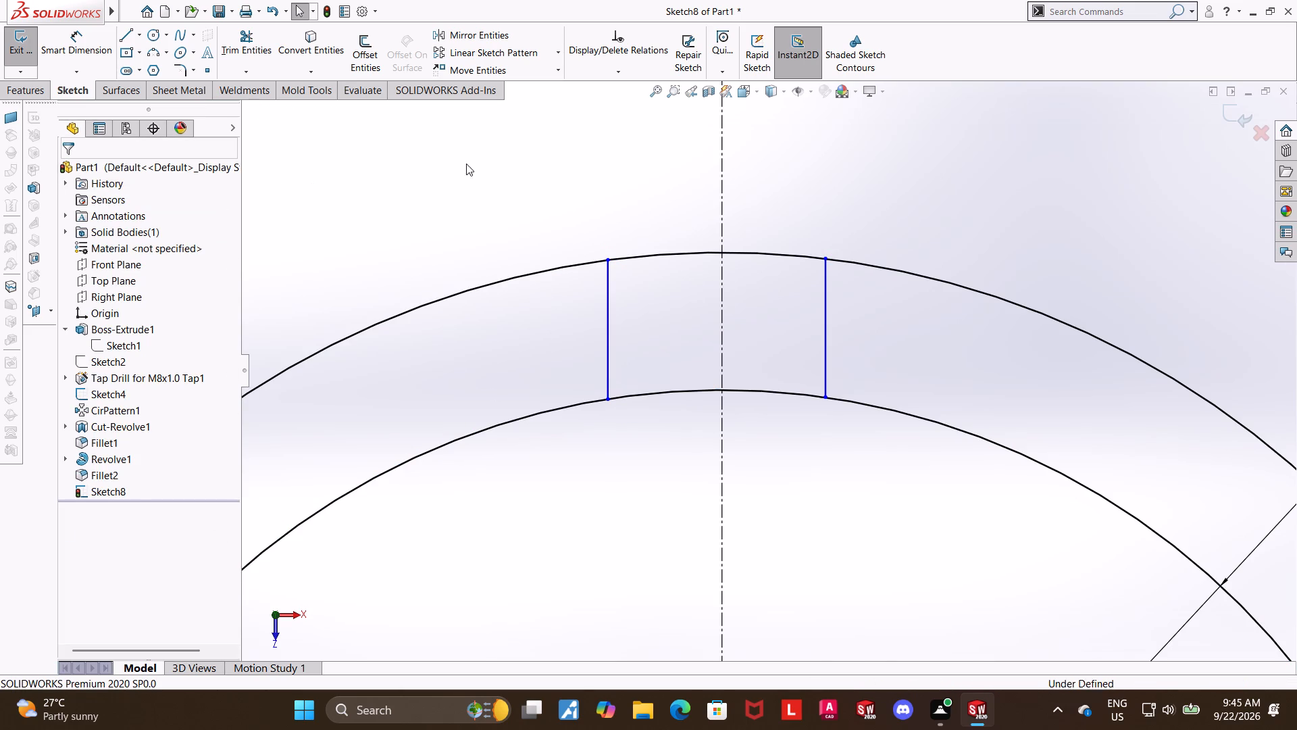
Add an equal relation between the two short vertical lines.
{"action": "left_click", "coordinate": [610, 291]}
{"action": "left_click", "coordinate": [830, 342], "text": "ctrl"}
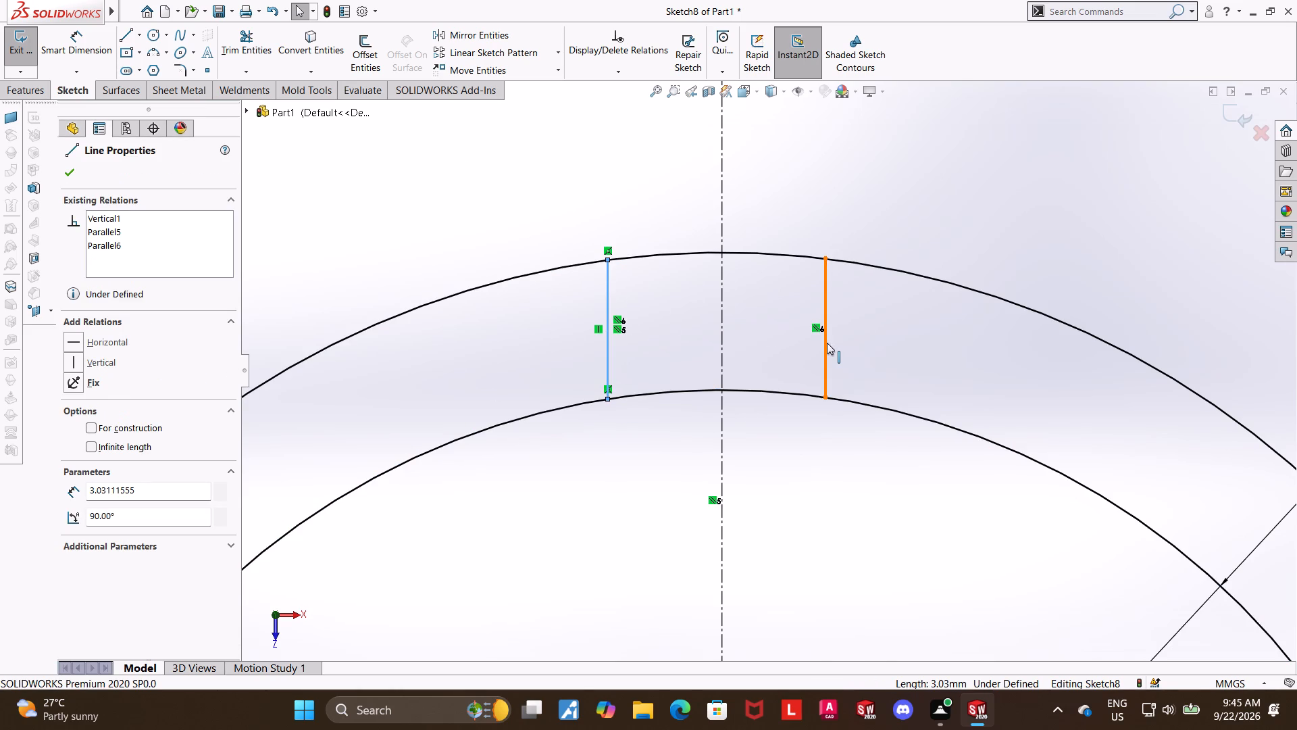
{"action": "left_click", "coordinate": [825, 343], "text": "ctrl"}
{"action": "left_click", "coordinate": [75, 515]}
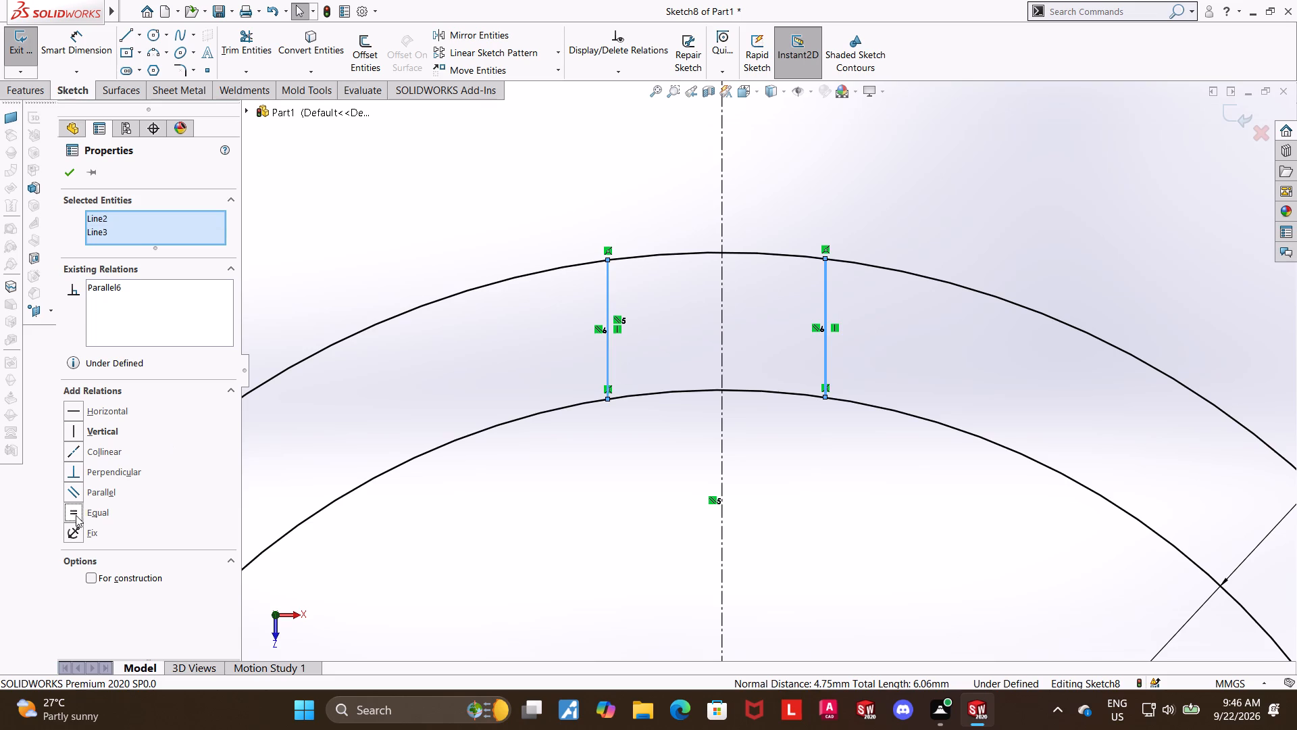
{"action": "left_click", "coordinate": [78, 171]}
{"action": "key", "text": "Escape"}
{"action": "key", "text": "Escape"}
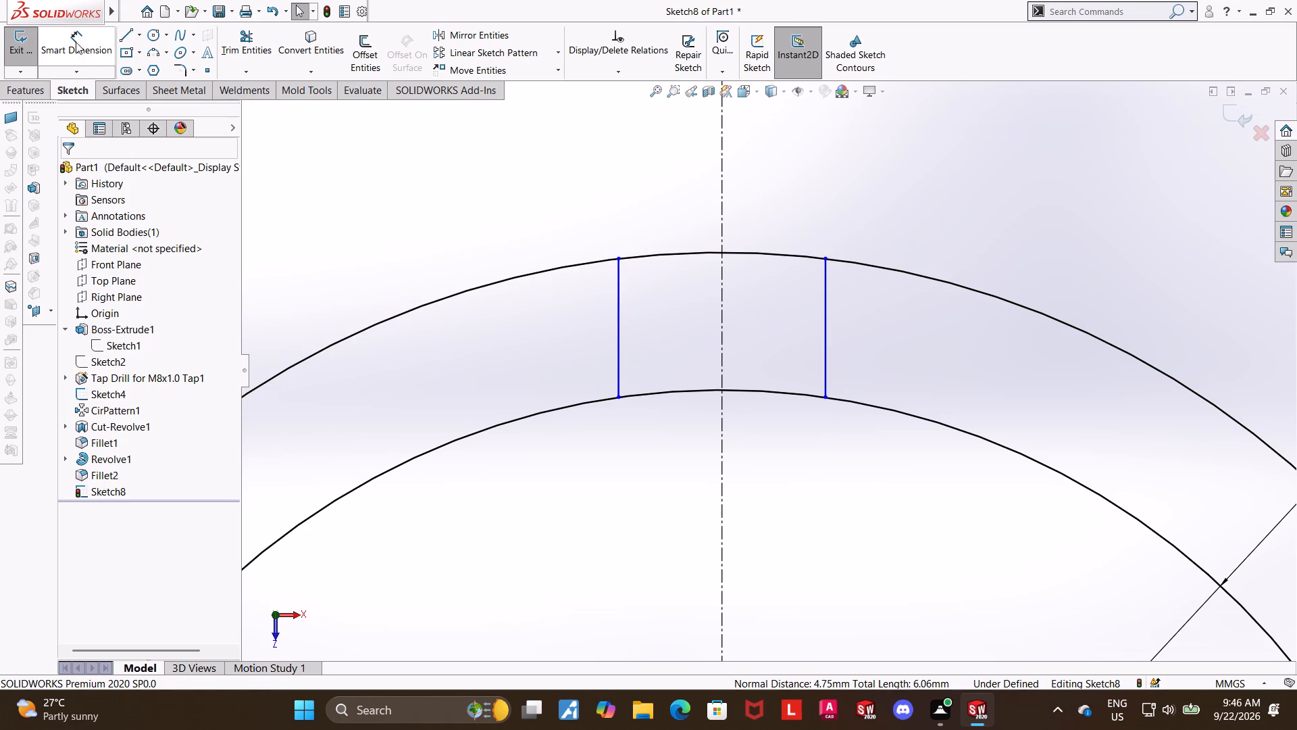
Dimension the distance between the two short vertical lines to 6 mm.
{"action": "left_click", "coordinate": [76, 42]}
{"action": "left_click", "coordinate": [621, 303]}
{"action": "left_click", "coordinate": [823, 313]}
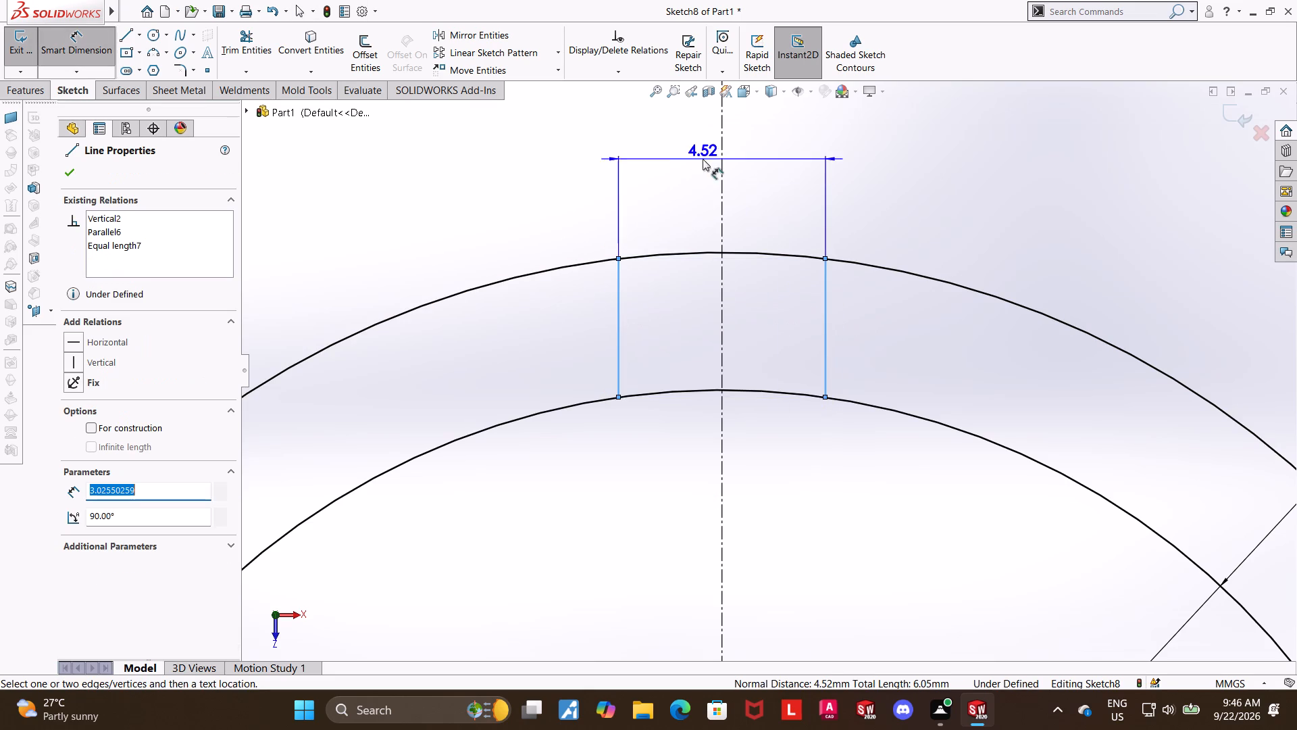
{"action": "left_click", "coordinate": [705, 170]}
{"action": "key", "text": "6"}
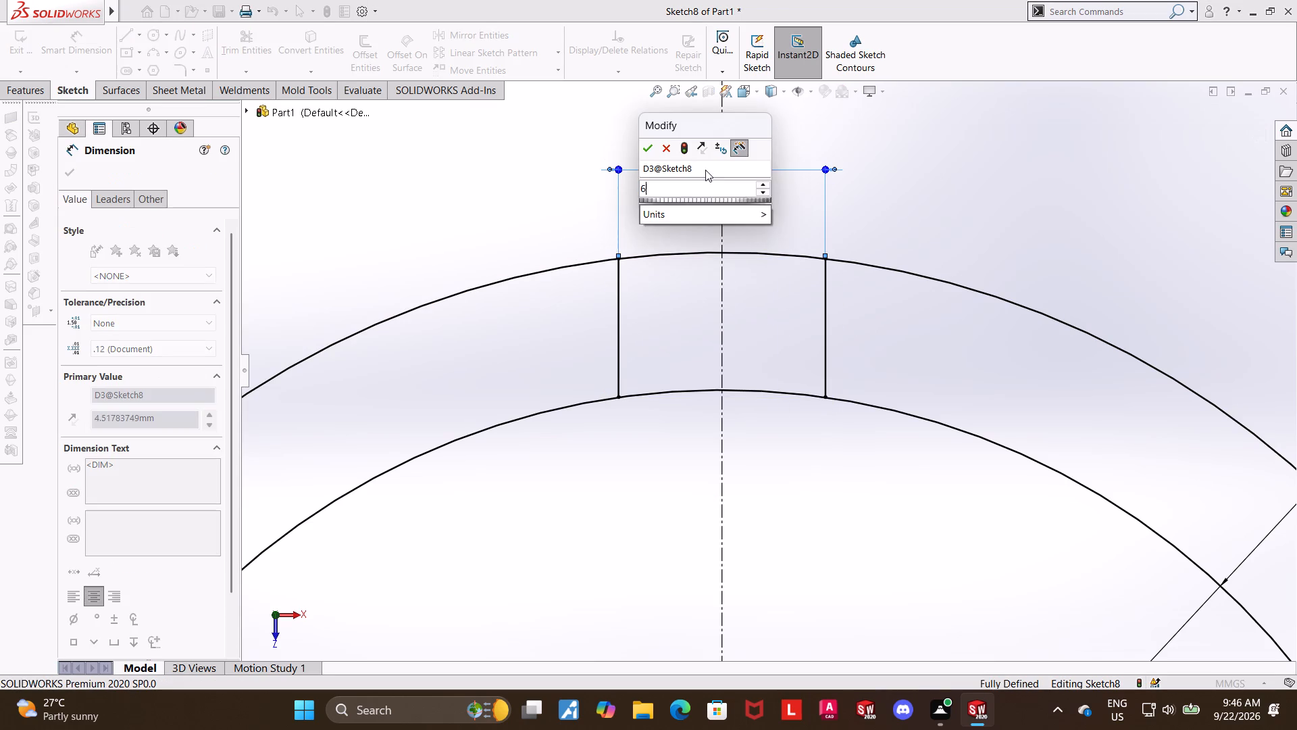
{"action": "key", "text": "Return"}
{"action": "key", "text": "Escape"}
{"action": "key", "text": "Escape"}
Trim the outer circle away outside the two short lines, keeping only the arc that closes the tab.
{"action": "scroll", "coordinate": [925, 343], "scroll_direction": "up", "scroll_amount": 6}
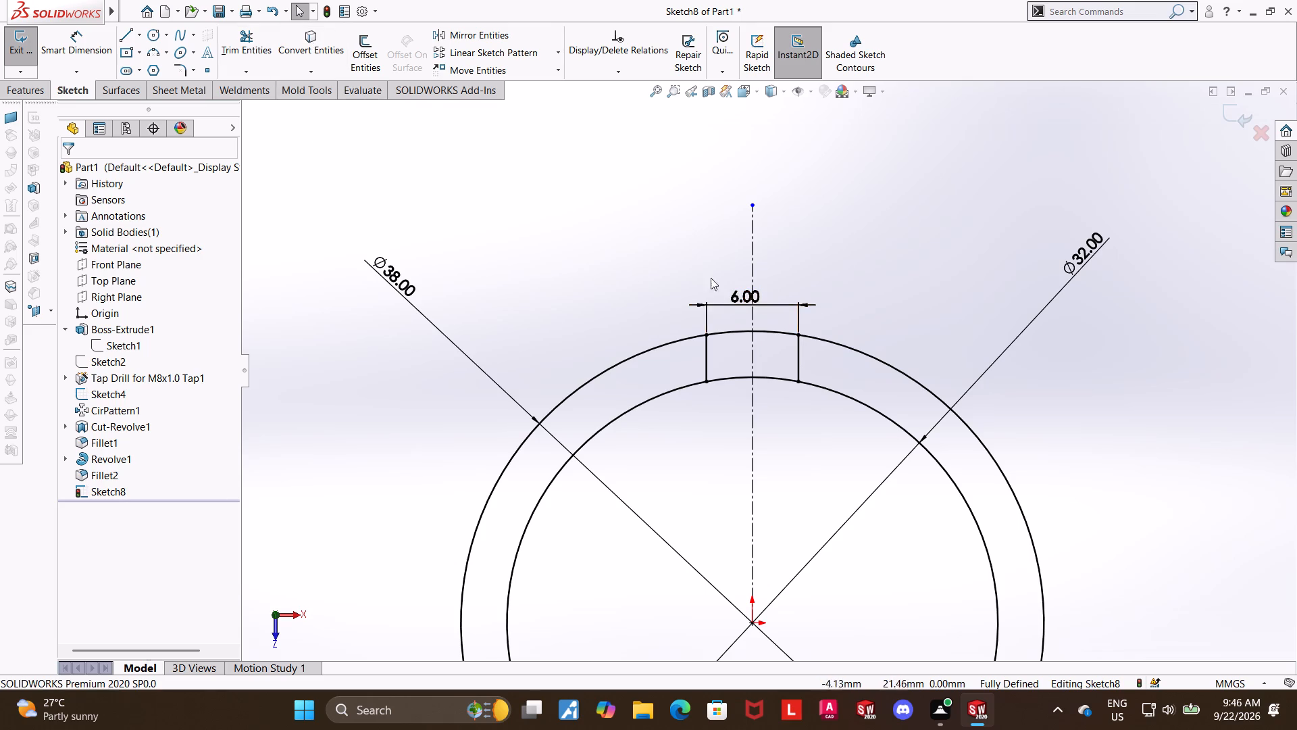
{"action": "scroll", "coordinate": [838, 343], "scroll_direction": "up", "scroll_amount": 6}
{"action": "scroll", "coordinate": [901, 578], "scroll_direction": "down", "scroll_amount": 2}
{"action": "scroll", "coordinate": [626, 273], "scroll_direction": "down", "scroll_amount": 2}
{"action": "key", "text": "Escape"}
{"action": "key", "text": "Escape"}
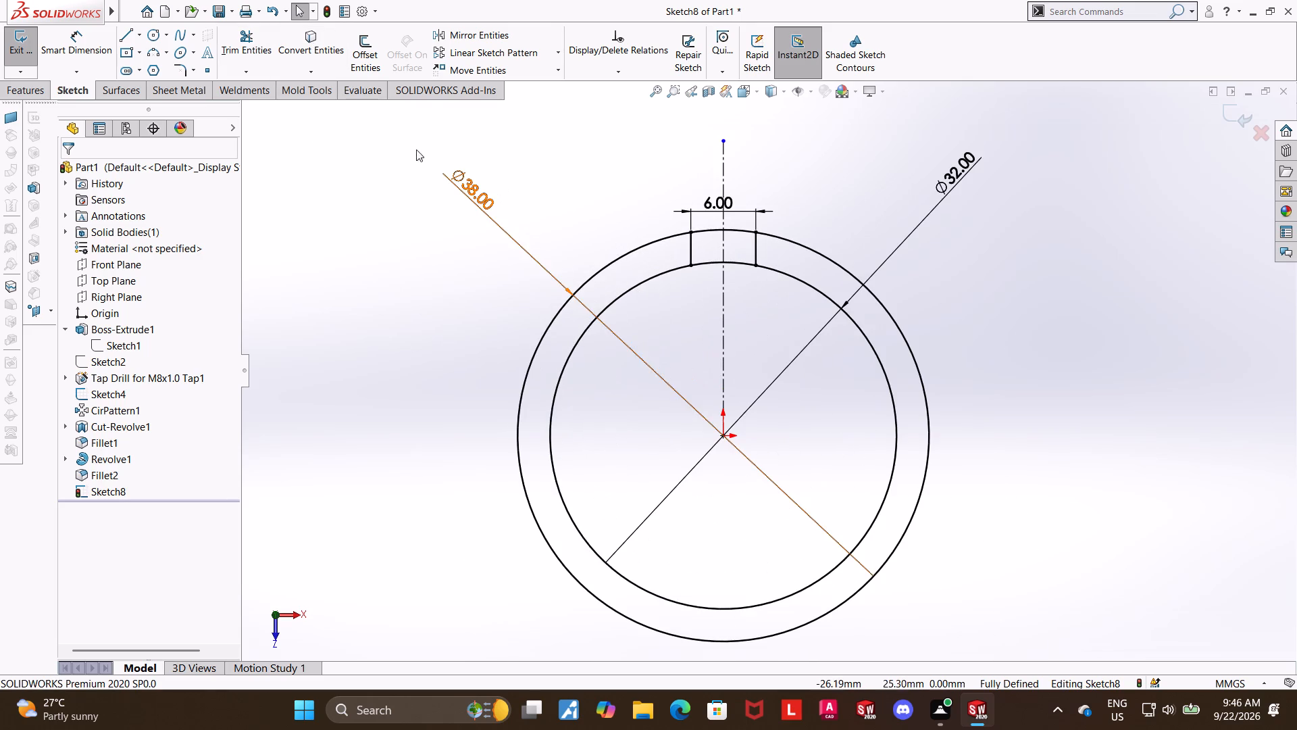
{"action": "left_click", "coordinate": [233, 49]}
{"action": "left_click_drag", "start_coordinate": [607, 281], "coordinate": [596, 249]}
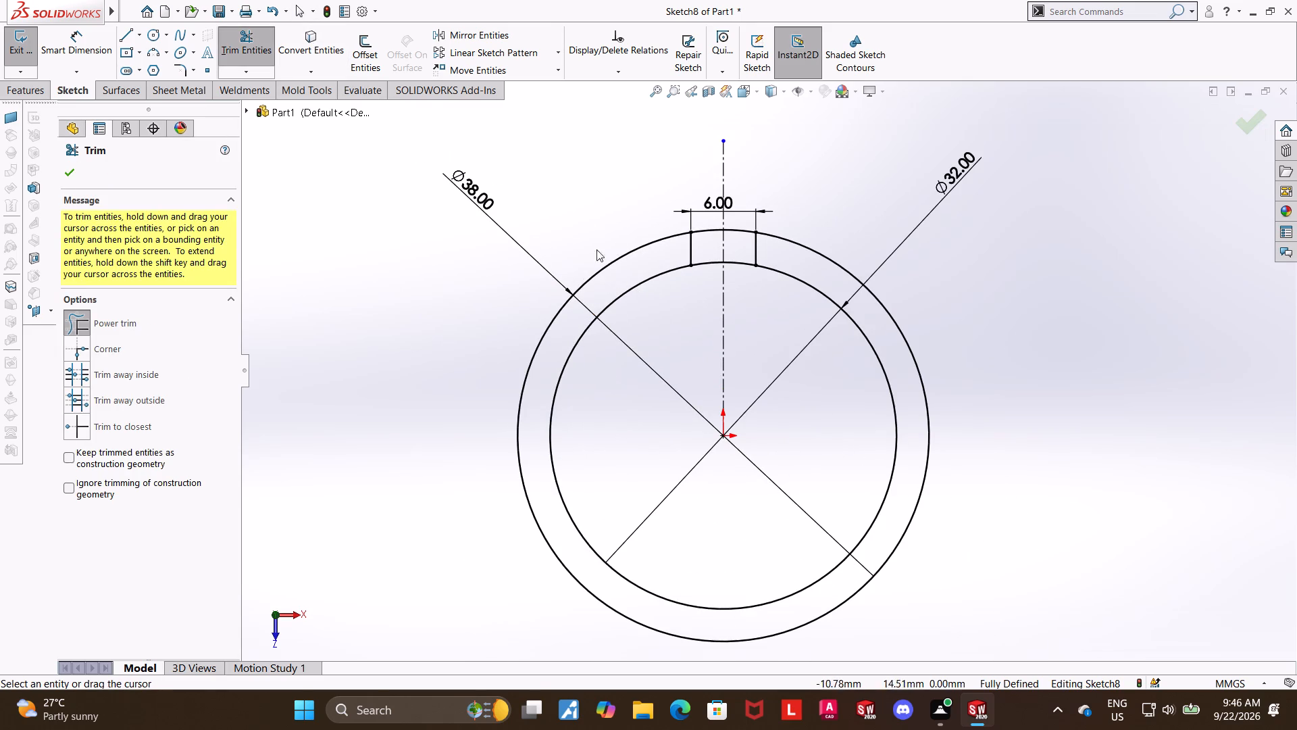
{"action": "left_click_drag", "start_coordinate": [596, 249], "coordinate": [581, 219]}
{"action": "key", "text": "Escape"}
{"action": "key", "text": "Escape"}
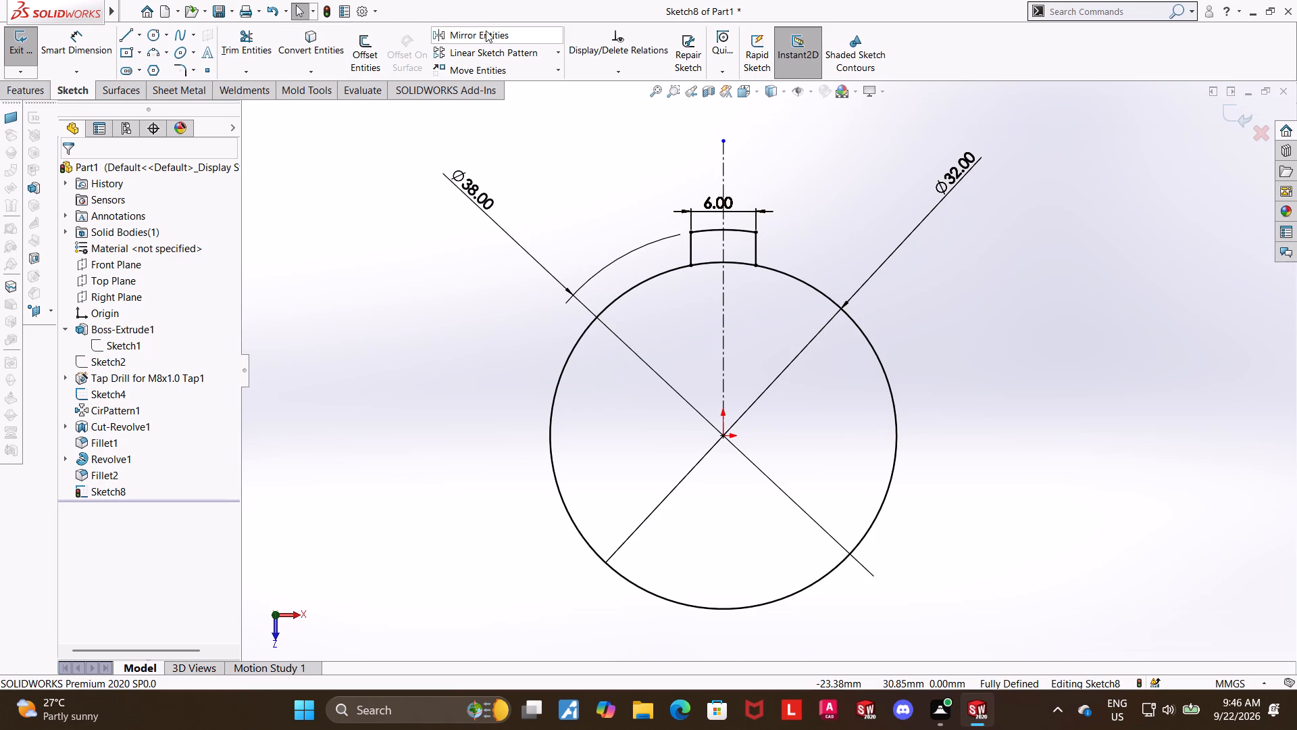
Circular-pattern the tab's two side lines and top arc about the origin with 8 equally spaced instances over 360 degrees.
{"action": "left_click", "coordinate": [557, 55]}
{"action": "left_click", "coordinate": [531, 84]}
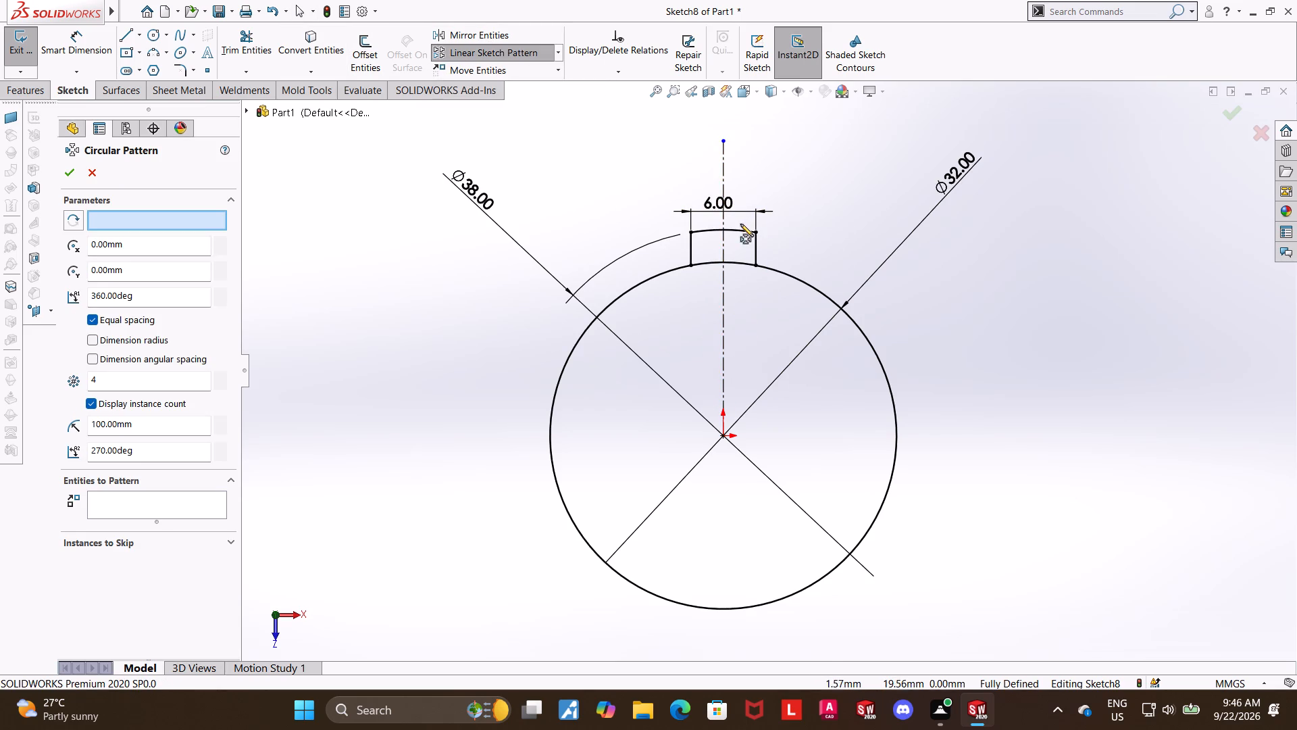
{"action": "left_click", "coordinate": [721, 435]}
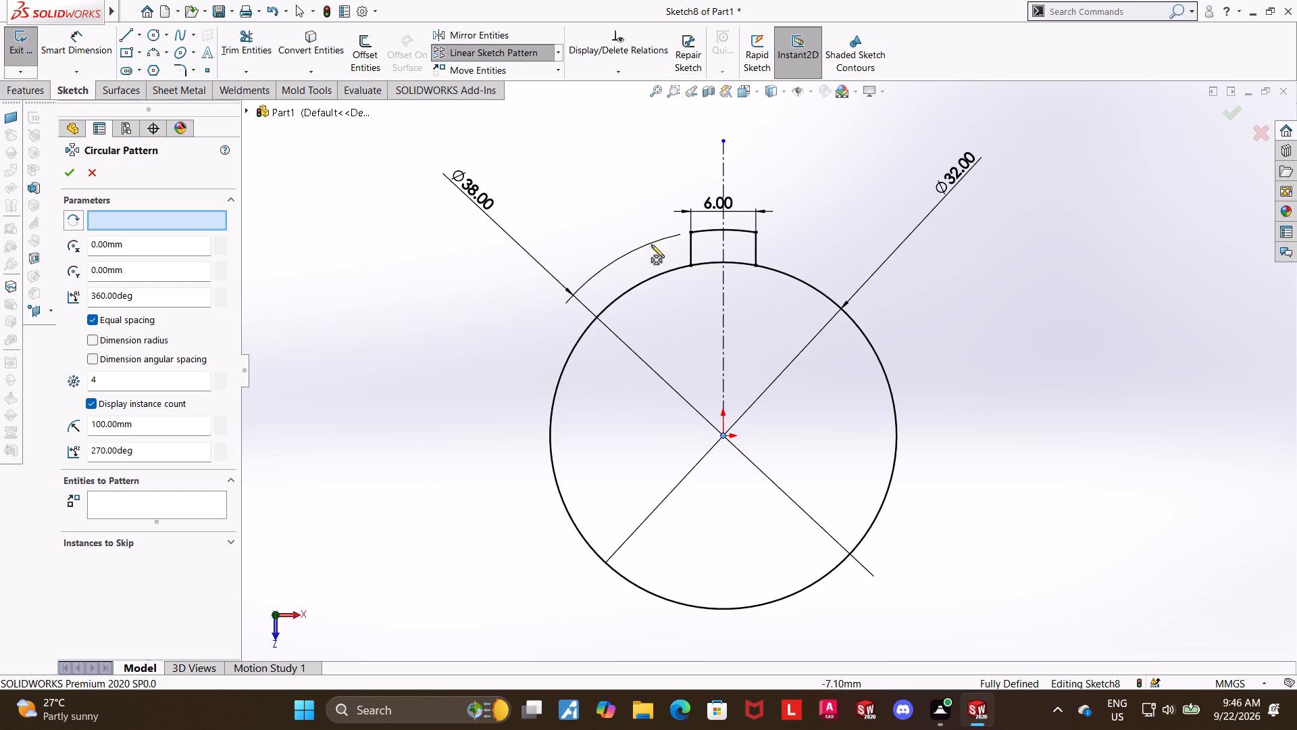
{"action": "left_click", "coordinate": [690, 245]}
{"action": "left_click", "coordinate": [707, 232], "text": "ctrl"}
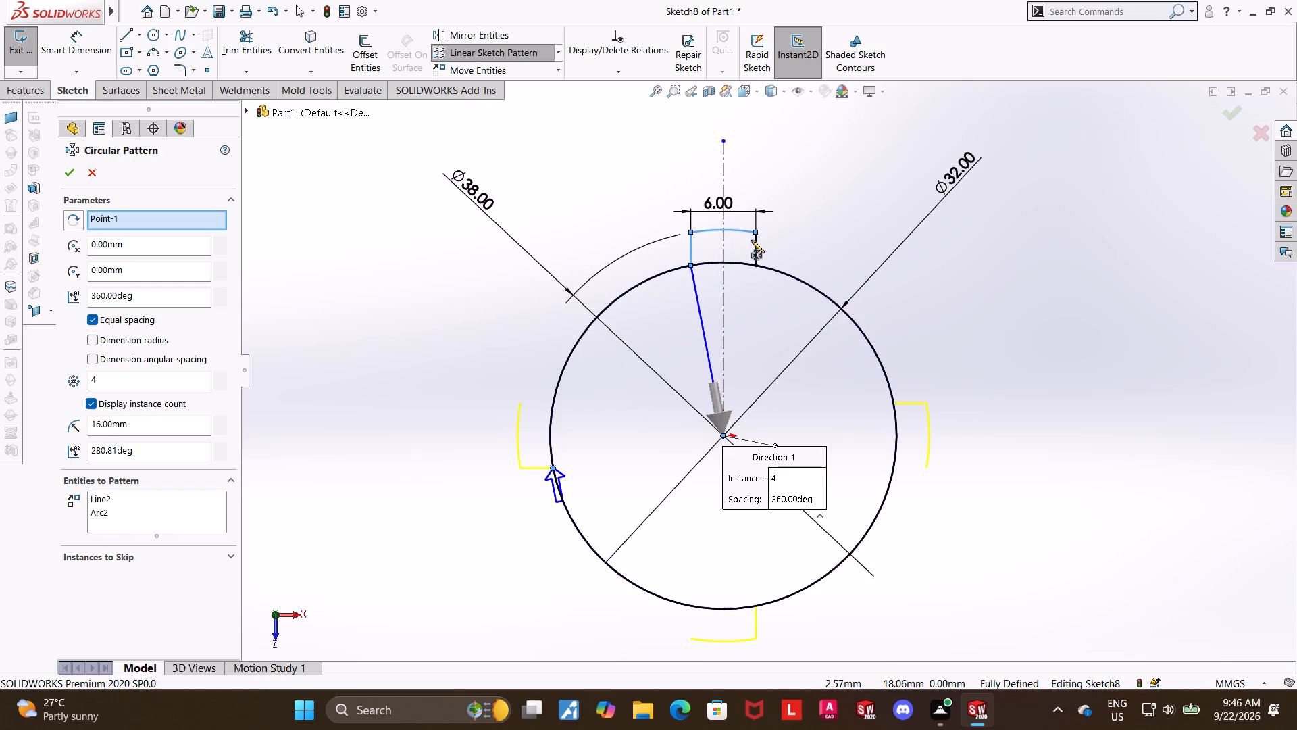
{"action": "left_click", "coordinate": [753, 241], "text": "ctrl"}
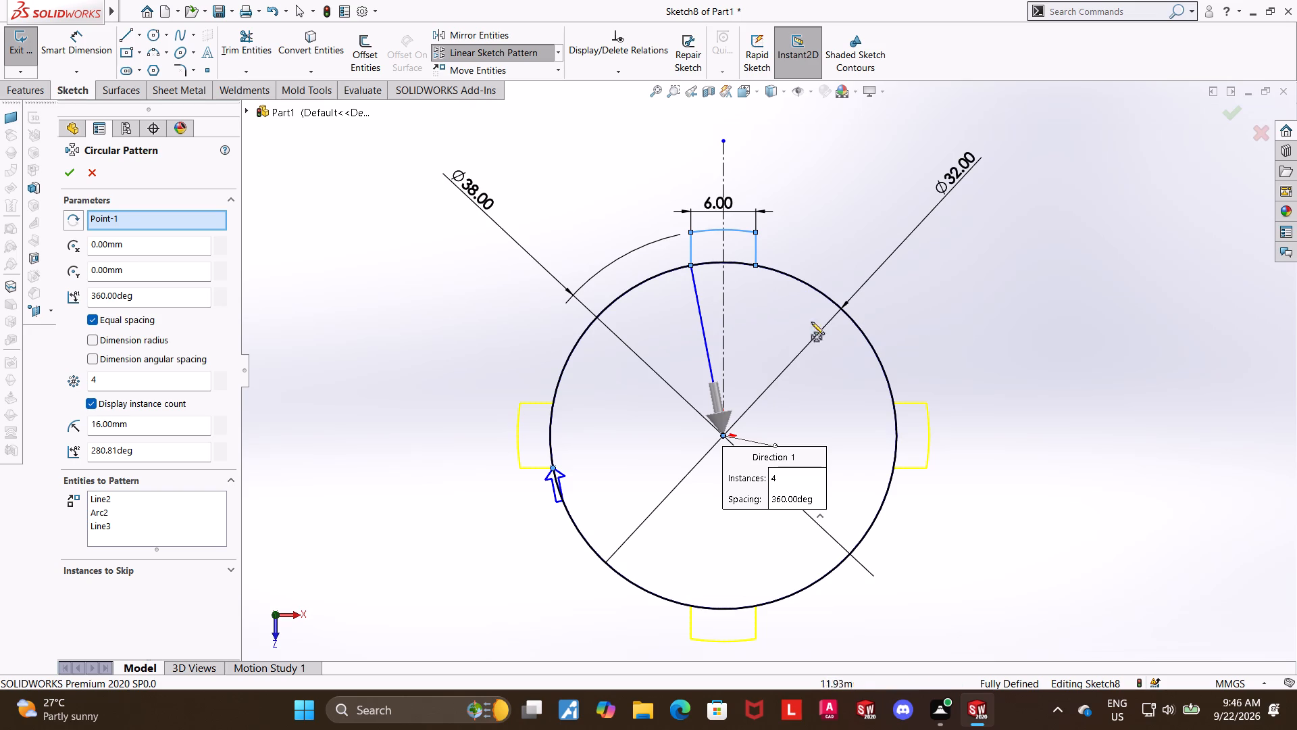
{"action": "left_click_drag", "start_coordinate": [141, 379], "coordinate": [23, 388]}
{"action": "key", "text": "8"}
{"action": "key", "text": "Return"}
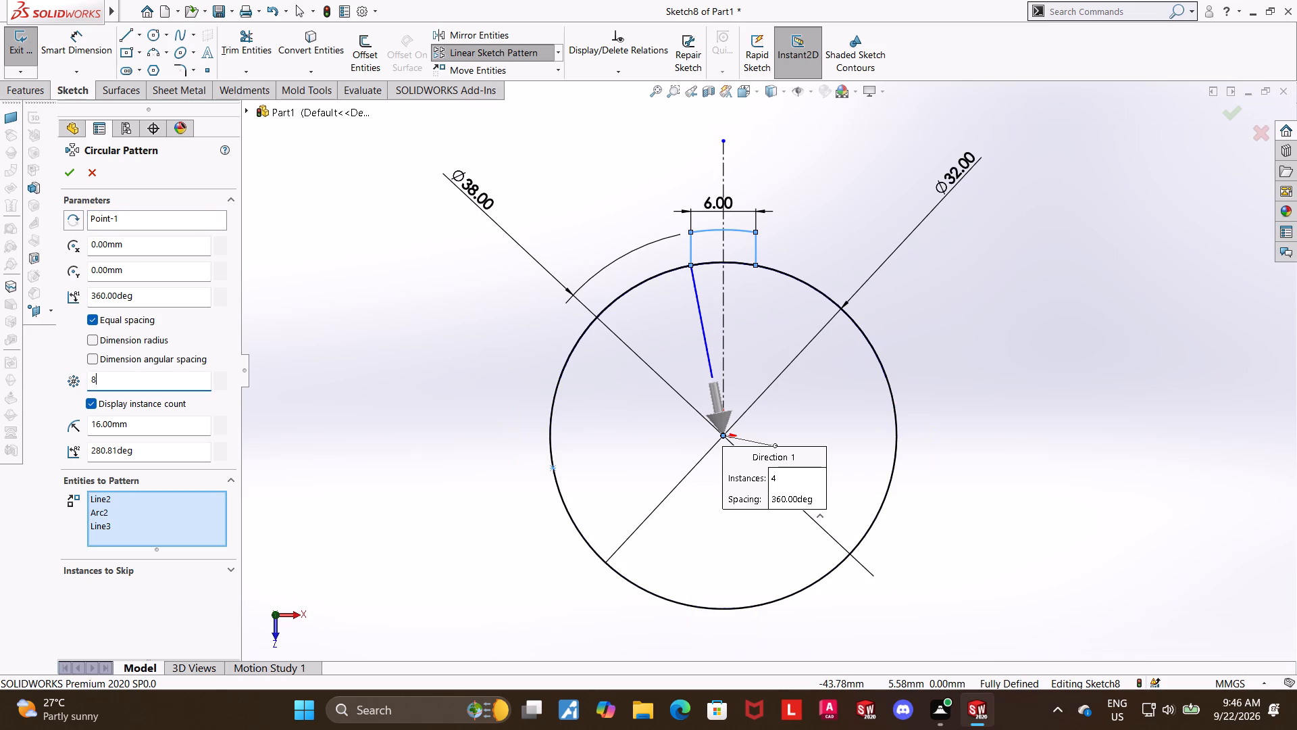
{"action": "left_click", "coordinate": [61, 175]}
{"action": "left_click", "coordinate": [1213, 389]}
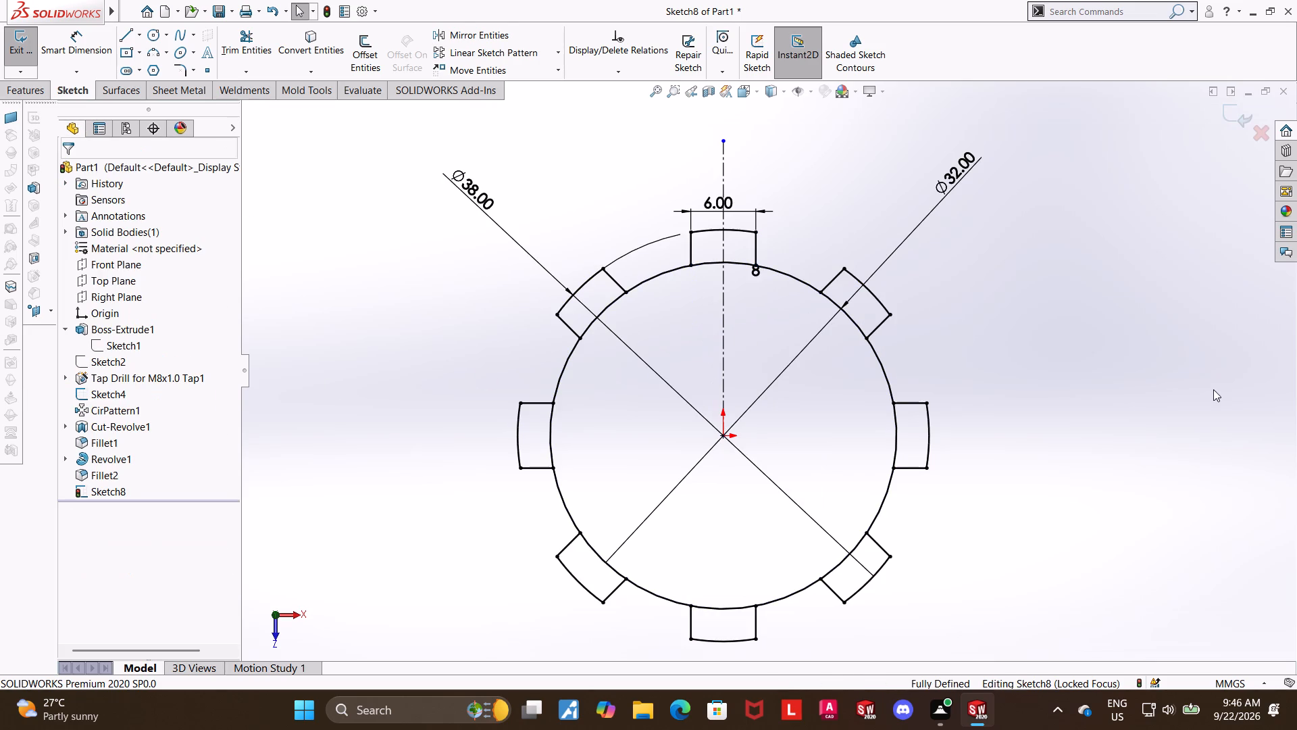
Move the 38 mm diameter dimension text lower, beside the upper-left tab.
{"action": "left_click_drag", "start_coordinate": [465, 192], "coordinate": [433, 283]}
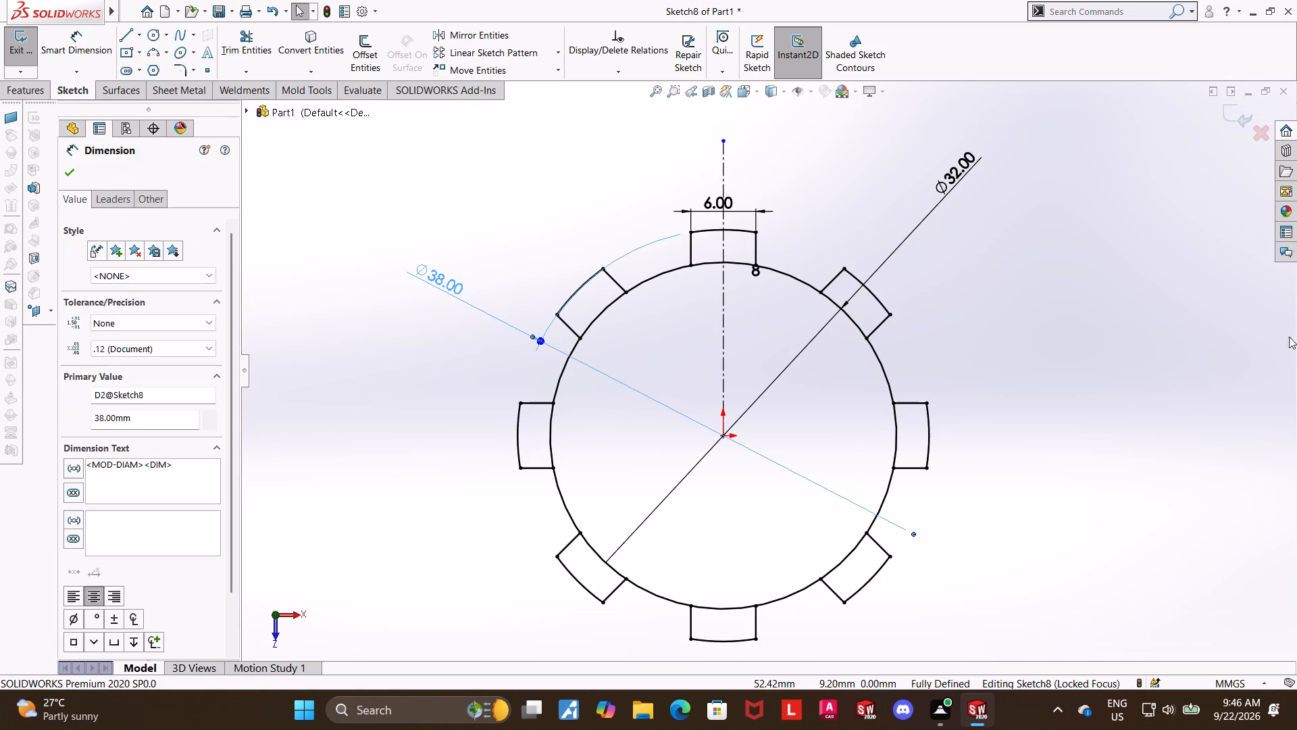
Trim the 32 mm circle's arcs across the inner ends of all eight tabs, leaving one continuous tabbed outline, and close the sketch.
{"action": "left_click", "coordinate": [1123, 314]}
{"action": "left_click", "coordinate": [246, 51]}
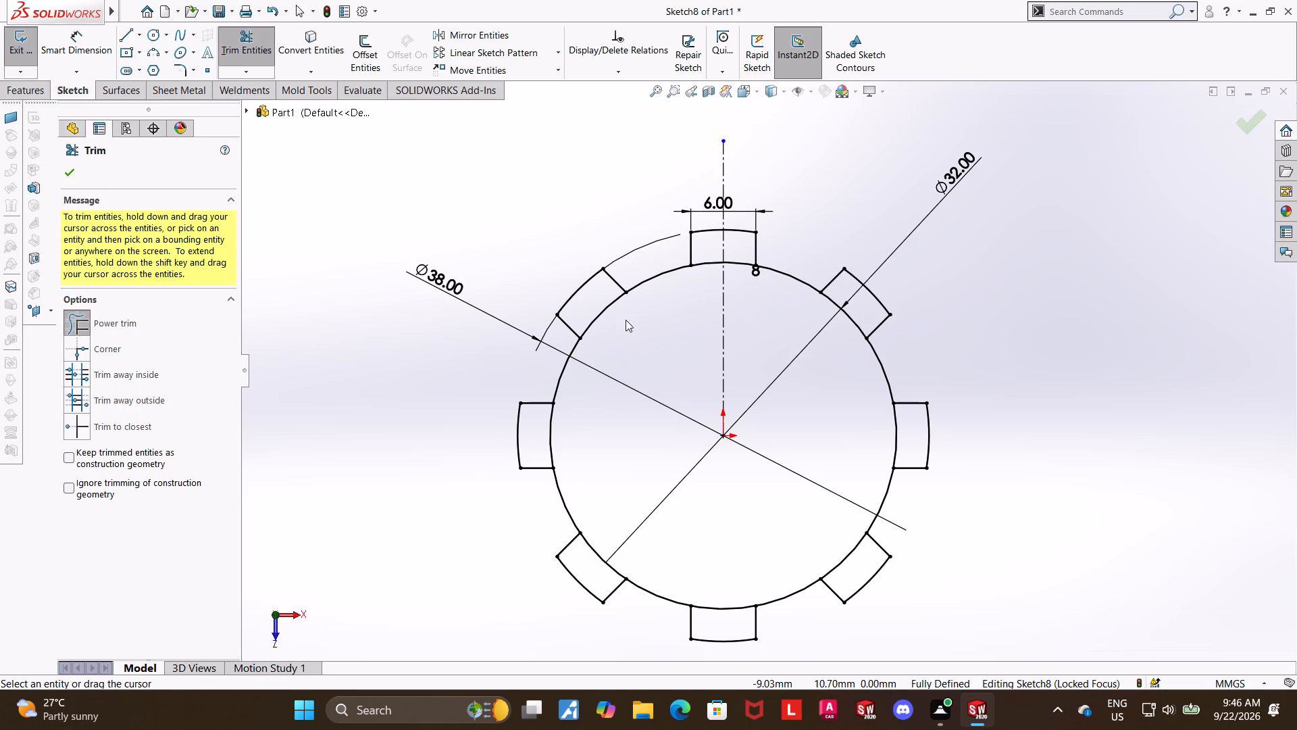
{"action": "left_click_drag", "start_coordinate": [626, 320], "coordinate": [605, 299]}
{"action": "left_click_drag", "start_coordinate": [701, 279], "coordinate": [705, 252]}
{"action": "left_click_drag", "start_coordinate": [740, 280], "coordinate": [736, 261]}
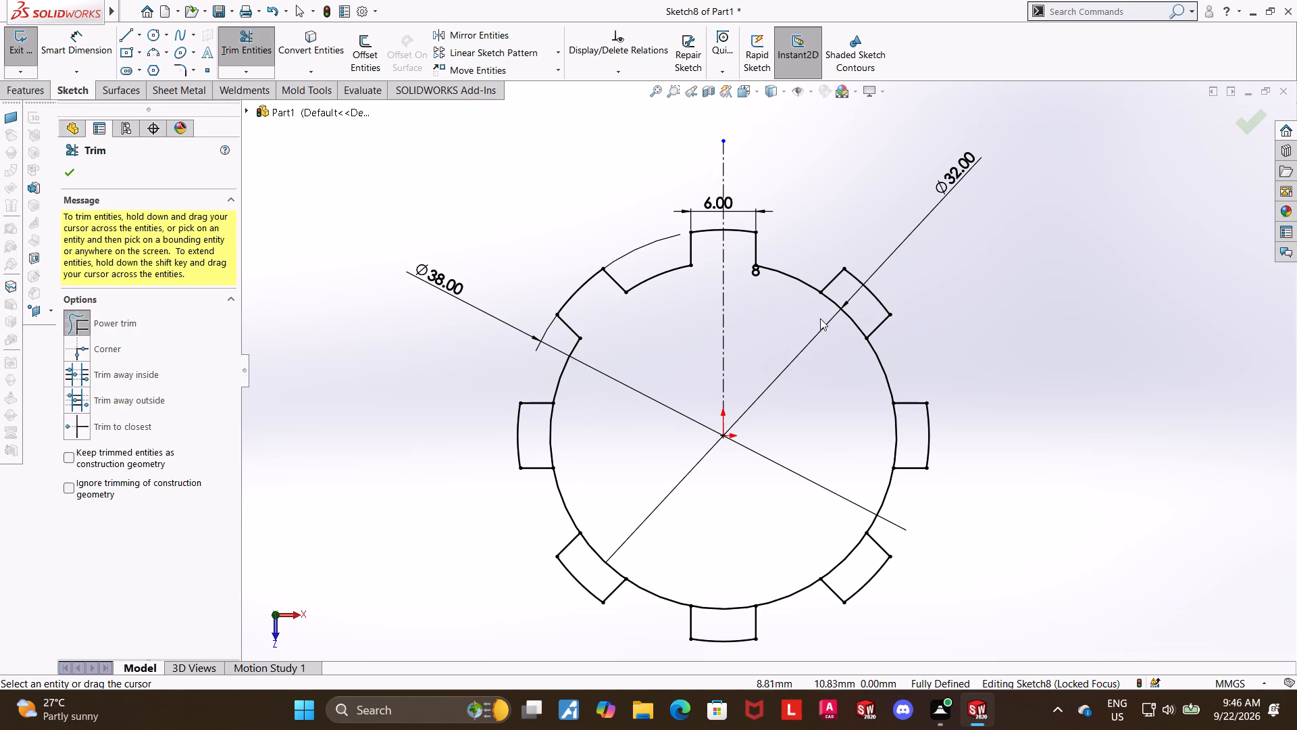
{"action": "left_click_drag", "start_coordinate": [822, 319], "coordinate": [825, 295]}
{"action": "left_click_drag", "start_coordinate": [907, 432], "coordinate": [878, 435]}
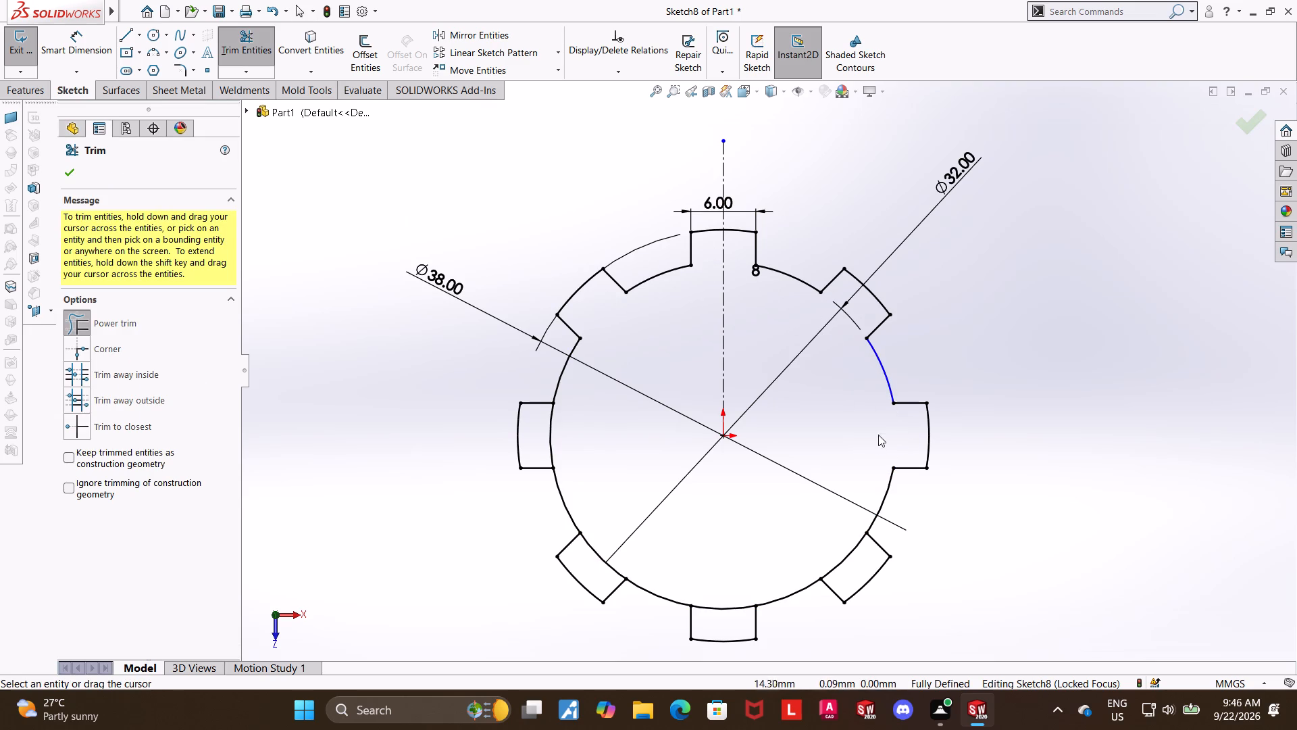
{"action": "left_click_drag", "start_coordinate": [847, 573], "coordinate": [825, 537]}
{"action": "left_click_drag", "start_coordinate": [714, 626], "coordinate": [715, 591]}
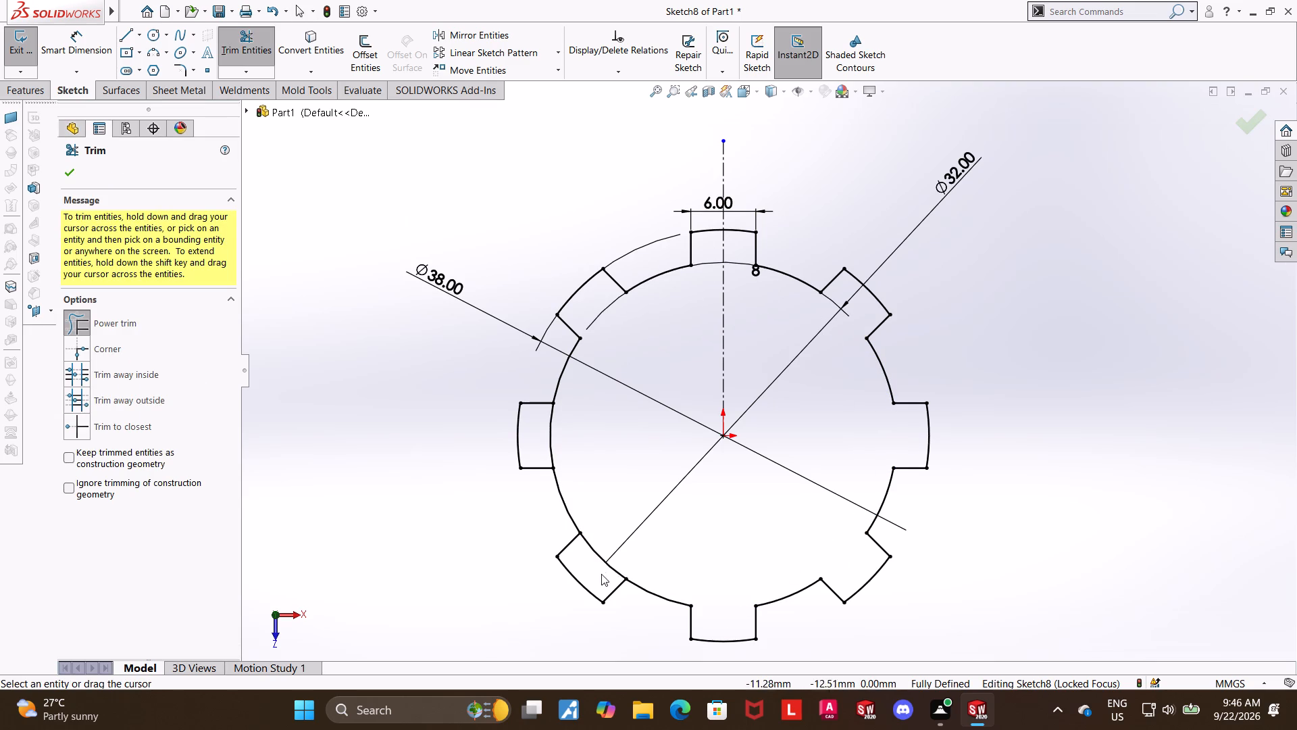
{"action": "left_click_drag", "start_coordinate": [599, 566], "coordinate": [611, 525]}
{"action": "left_click_drag", "start_coordinate": [566, 439], "coordinate": [538, 432]}
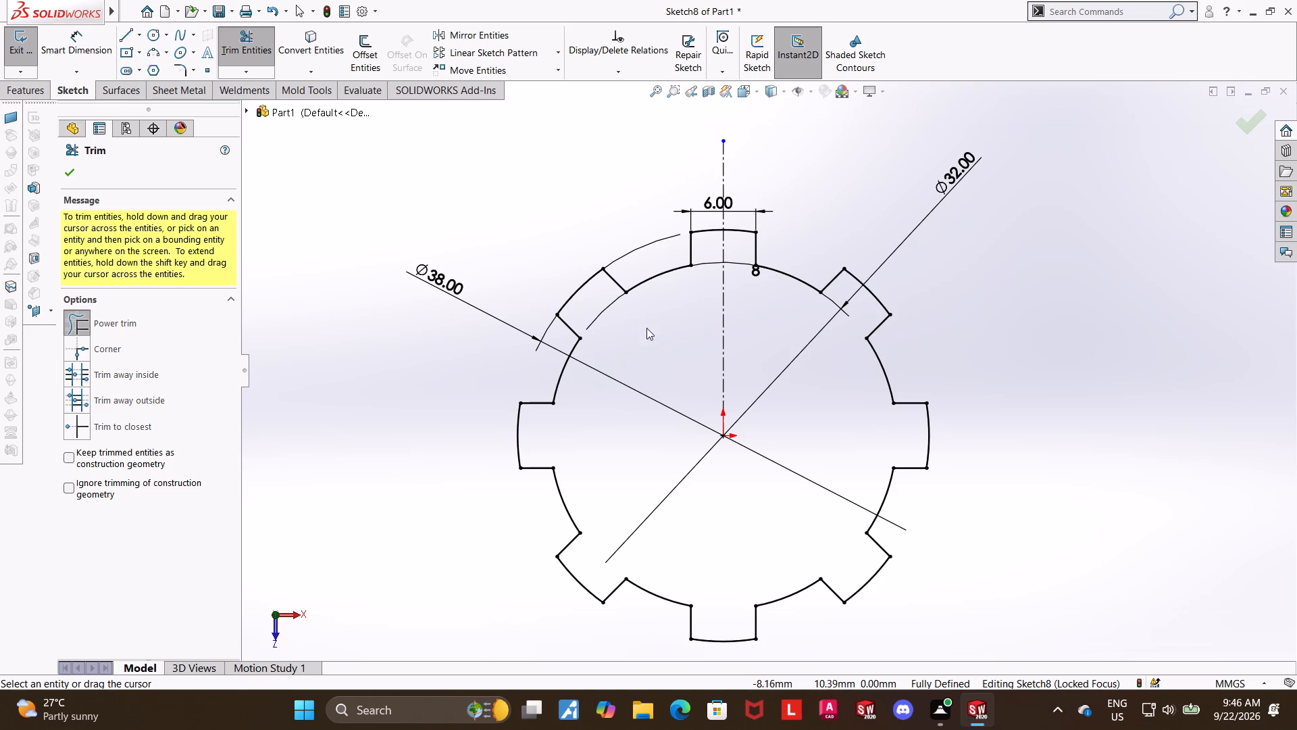
{"action": "key", "text": "Escape"}
{"action": "scroll", "coordinate": [338, 335], "scroll_direction": "up", "scroll_amount": 5}
{"action": "left_click", "coordinate": [973, 508]}
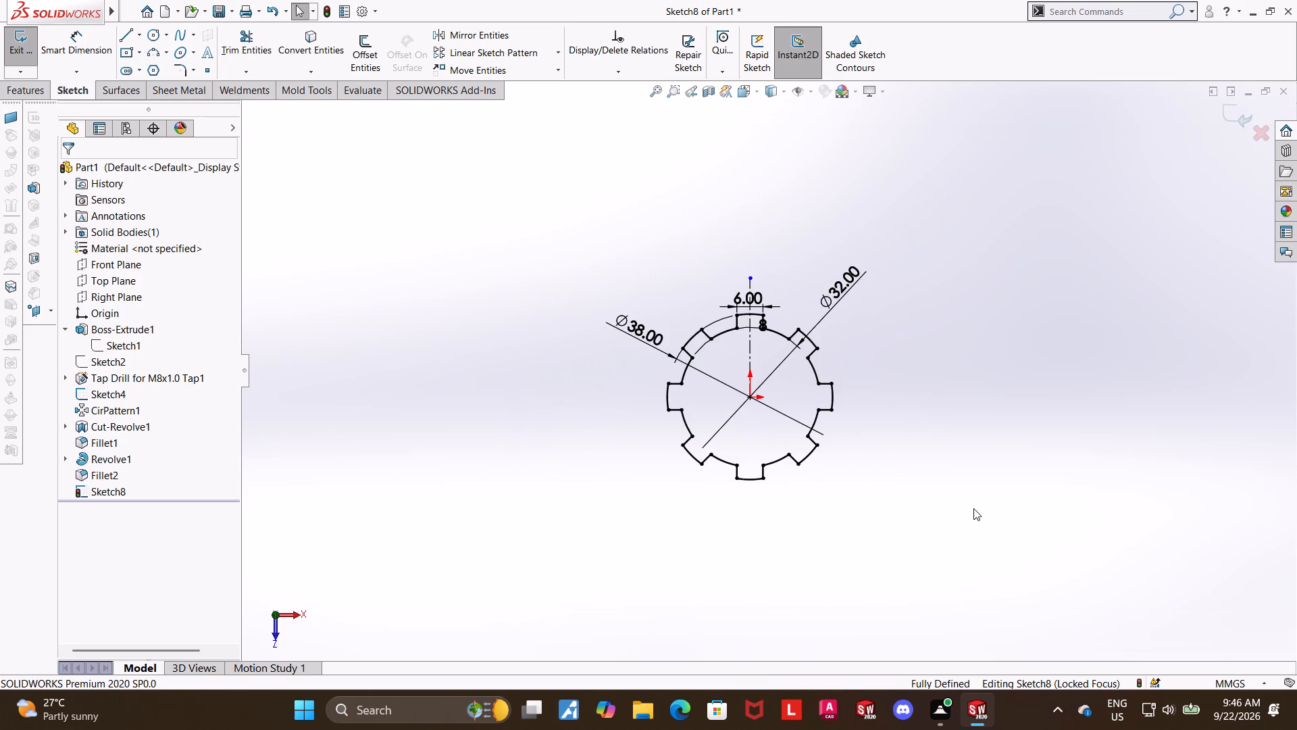
{"action": "scroll", "coordinate": [871, 438], "scroll_direction": "down", "scroll_amount": 2}
{"action": "scroll", "coordinate": [801, 512], "scroll_direction": "down", "scroll_amount": 1}
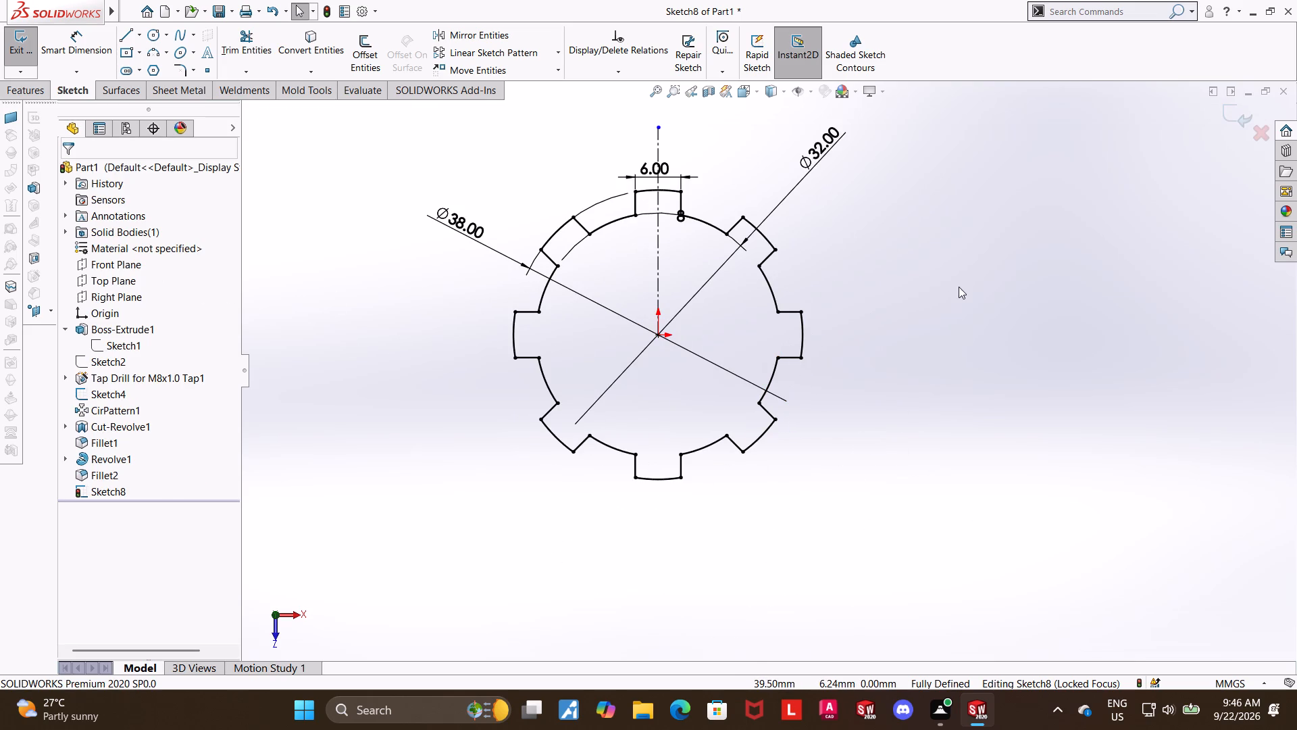
{"action": "double_click", "coordinate": [1241, 117]}
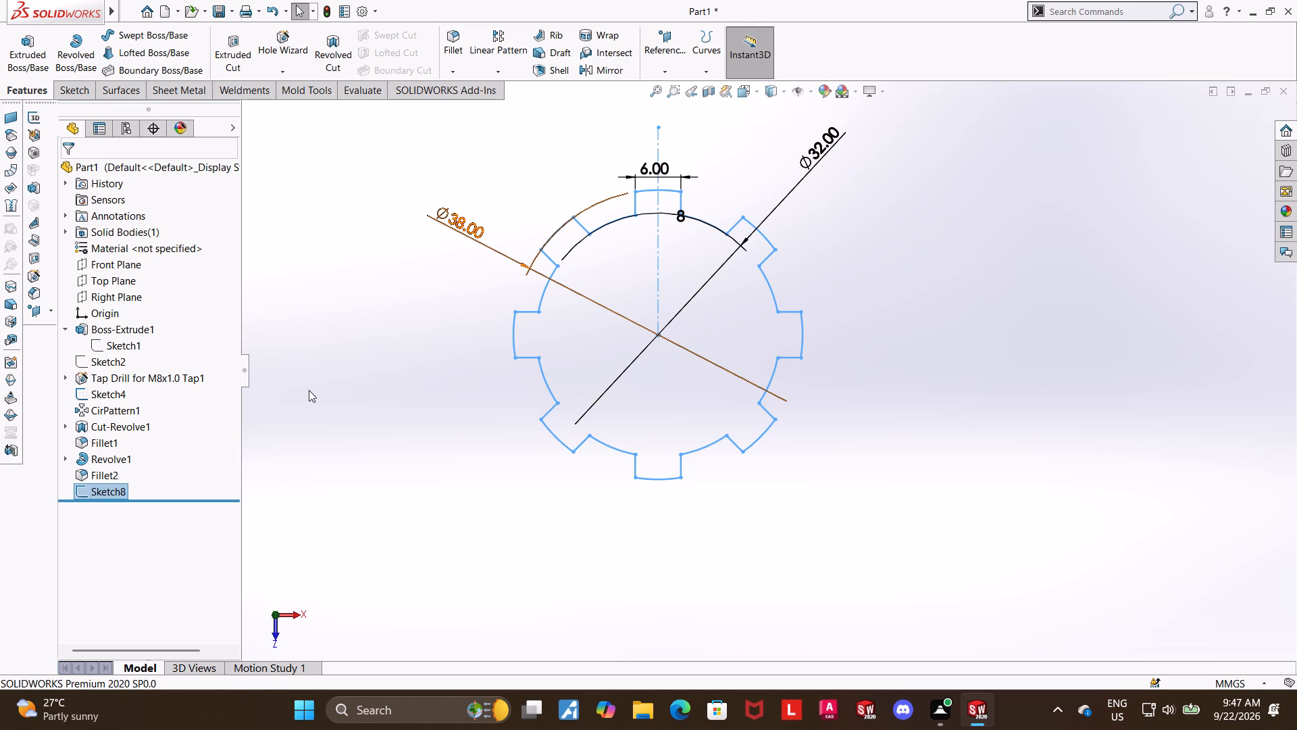
Extrude the eight-tabbed outline sketch blind to a depth of 50 mm.
{"action": "left_click", "coordinate": [20, 43]}
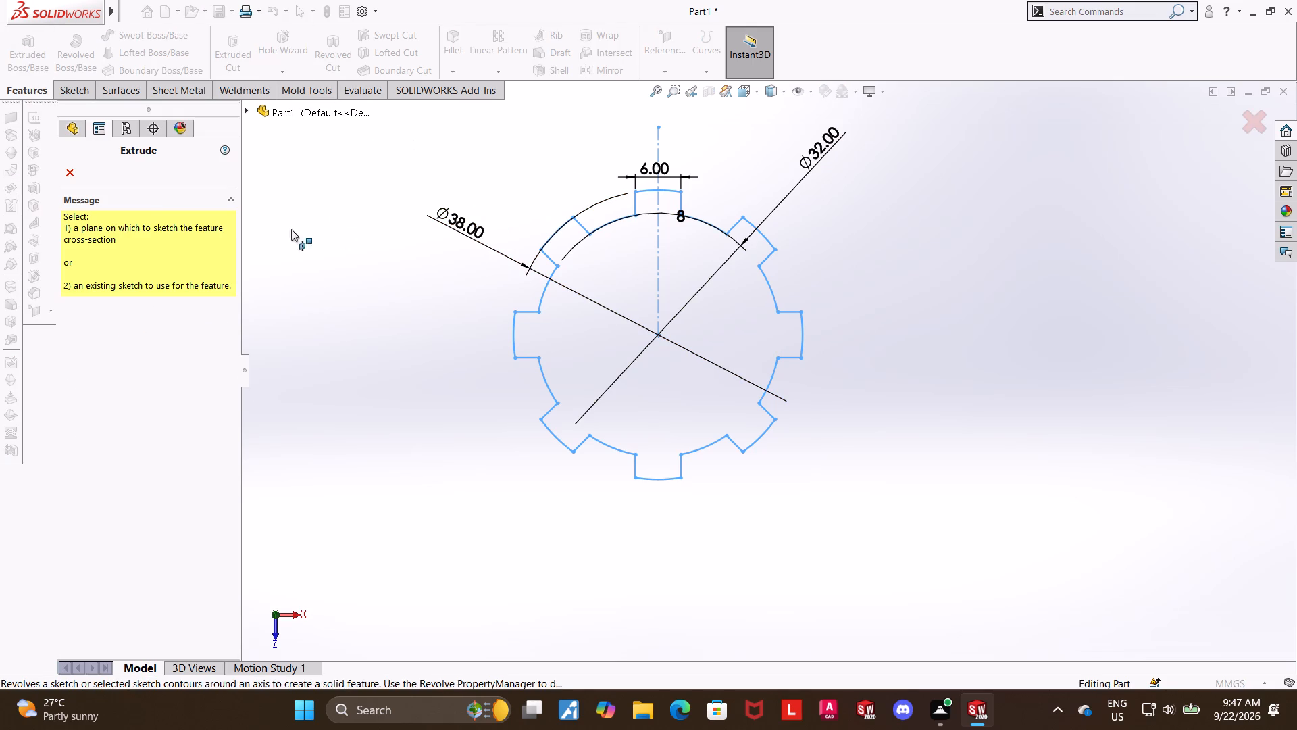
{"action": "left_click", "coordinate": [249, 114]}
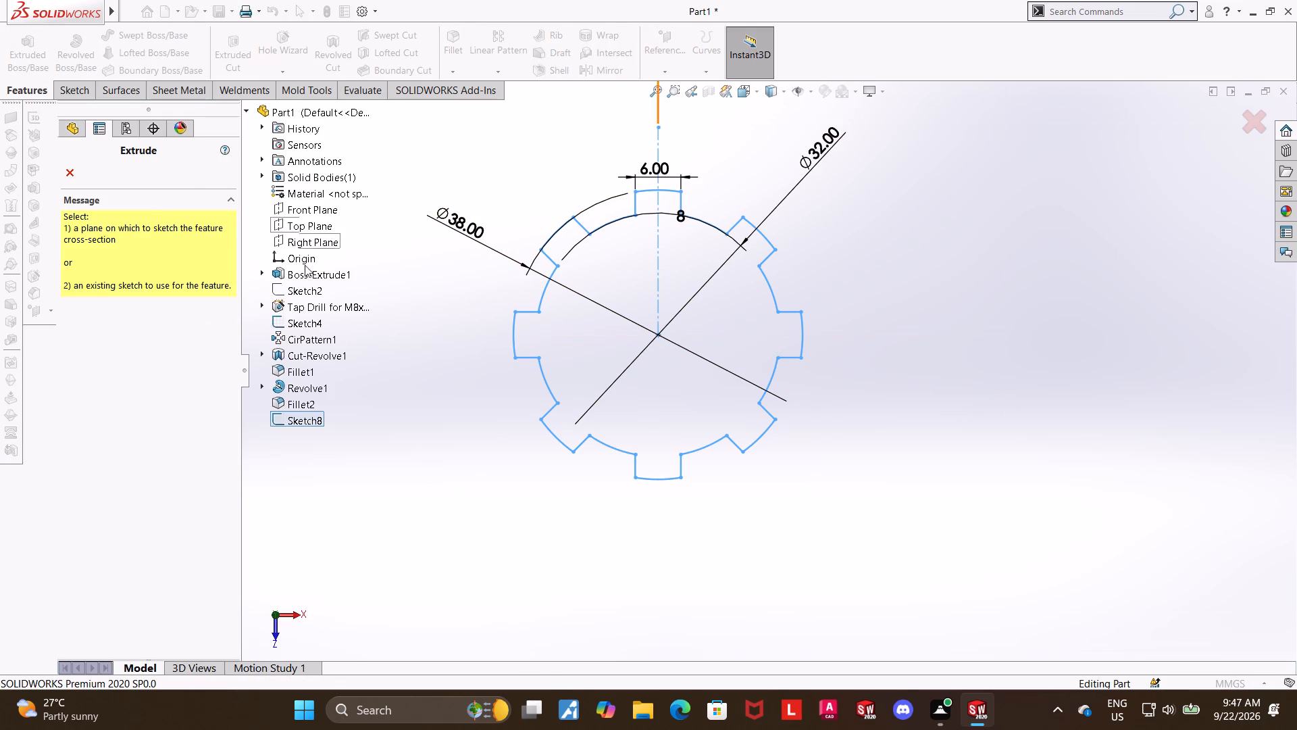
{"action": "left_click", "coordinate": [288, 421]}
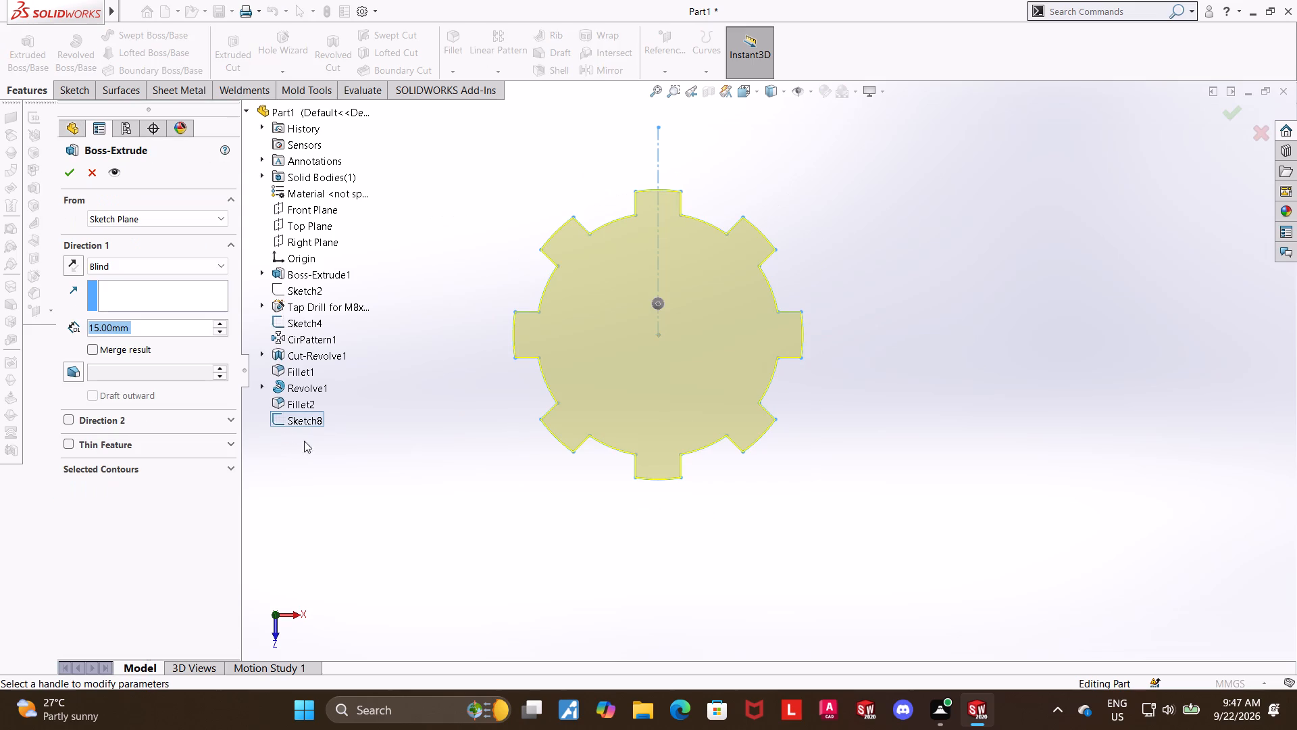
{"action": "type", "text": "50"}
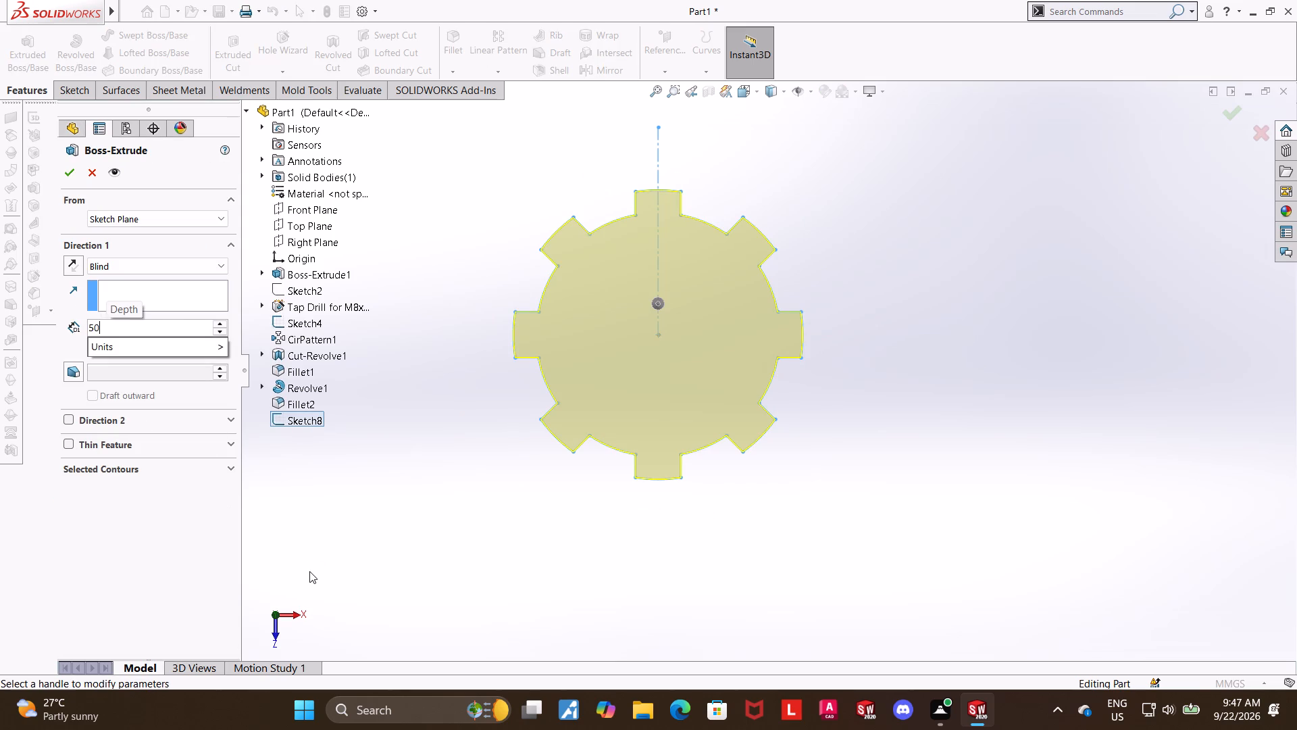
{"action": "key", "text": "Return"}
{"action": "left_click", "coordinate": [64, 169]}
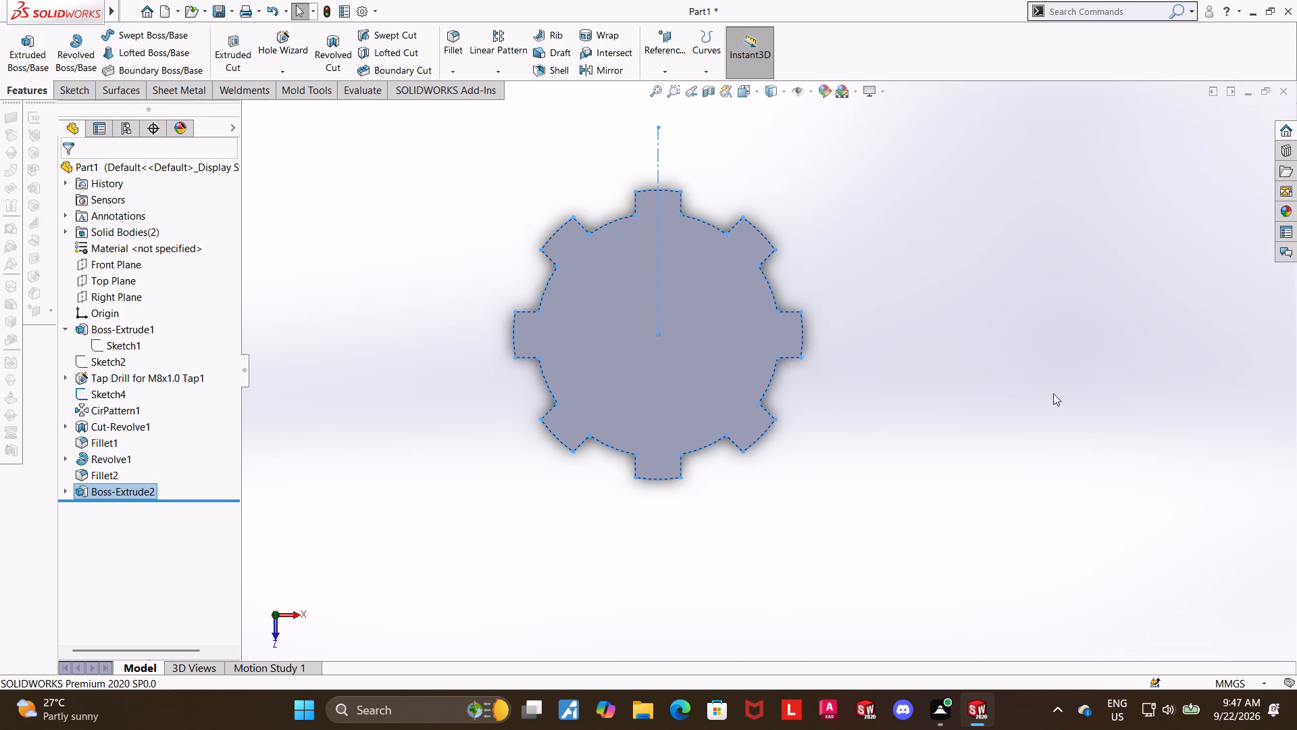
{"action": "left_click", "coordinate": [1053, 393]}
Show the hidden body containing the revolved stem and notched disc.
{"action": "scroll", "coordinate": [986, 356], "scroll_direction": "up", "scroll_amount": 1}
{"action": "middle_click_drag", "start_coordinate": [929, 291], "coordinate": [835, 201]}
{"action": "middle_click_drag", "start_coordinate": [834, 201], "coordinate": [721, 293]}
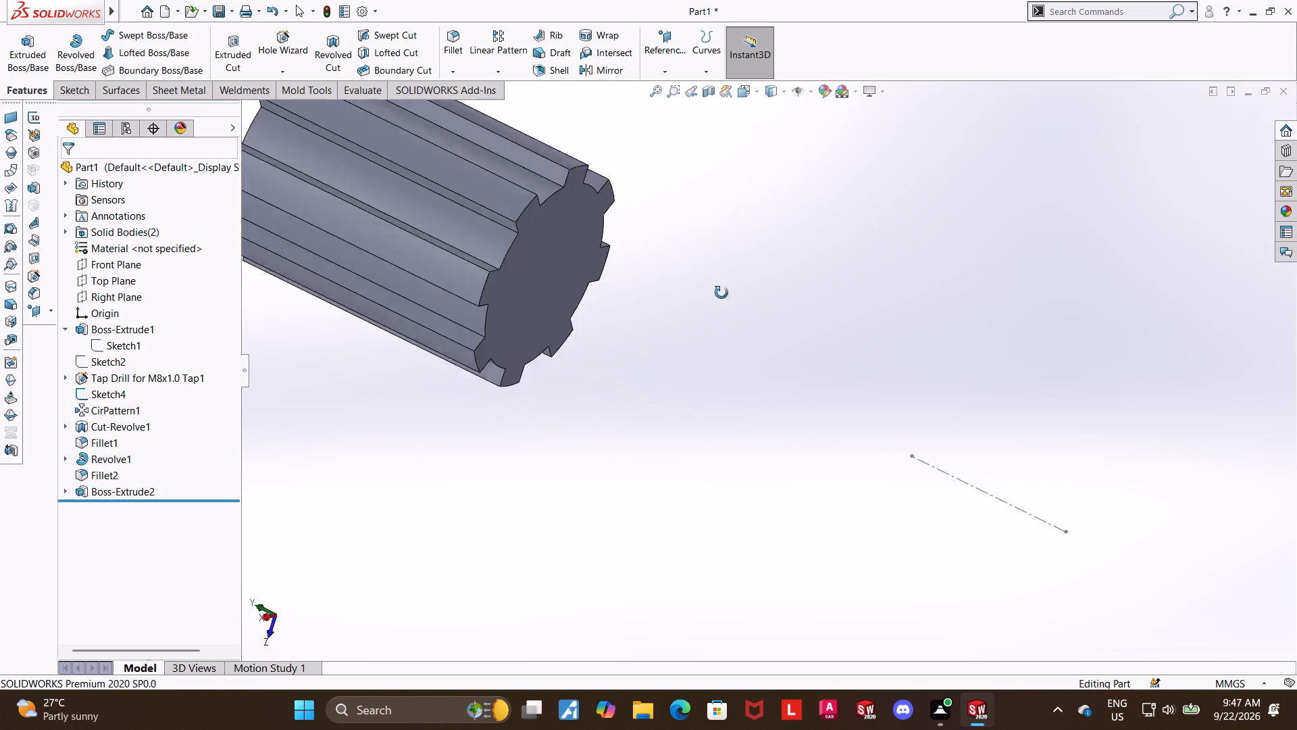
{"action": "middle_click_drag", "start_coordinate": [721, 293], "coordinate": [734, 339]}
{"action": "scroll", "coordinate": [764, 325], "scroll_direction": "up", "scroll_amount": 5}
{"action": "left_click", "coordinate": [109, 459]}
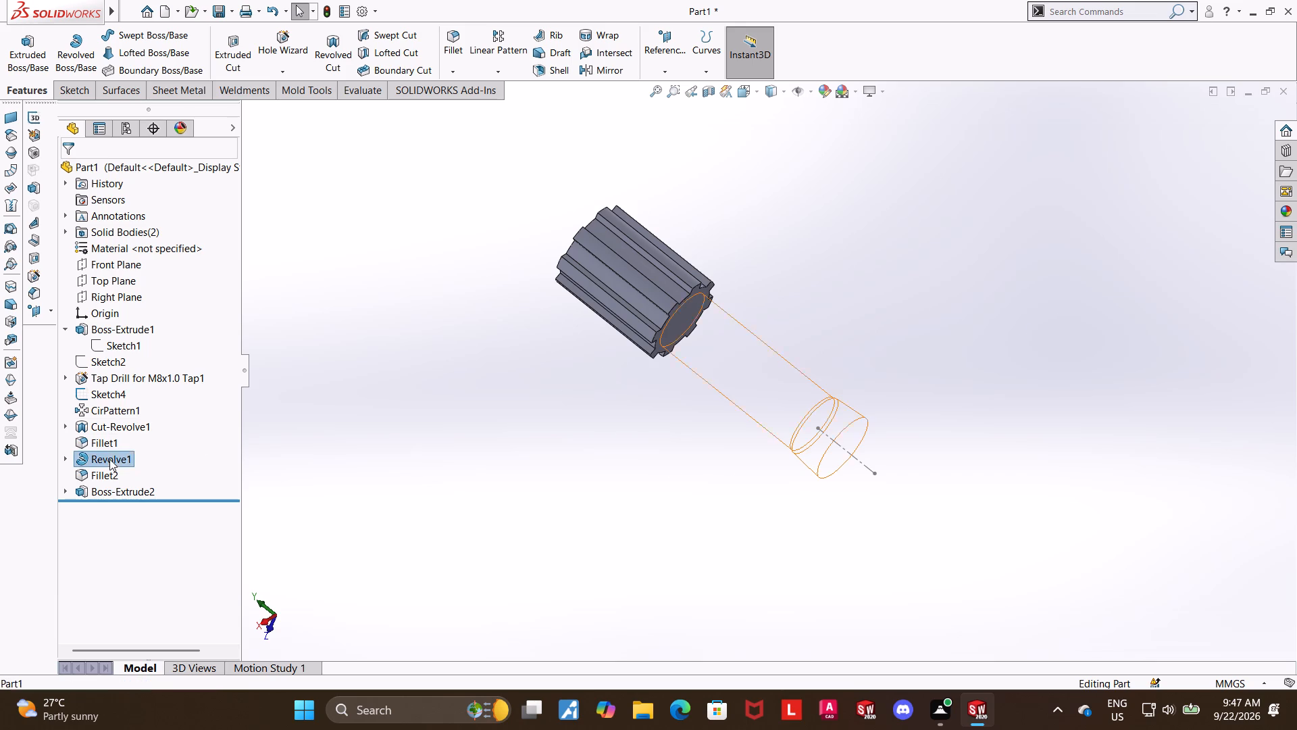
{"action": "left_click", "coordinate": [120, 447]}
{"action": "left_click", "coordinate": [484, 477]}
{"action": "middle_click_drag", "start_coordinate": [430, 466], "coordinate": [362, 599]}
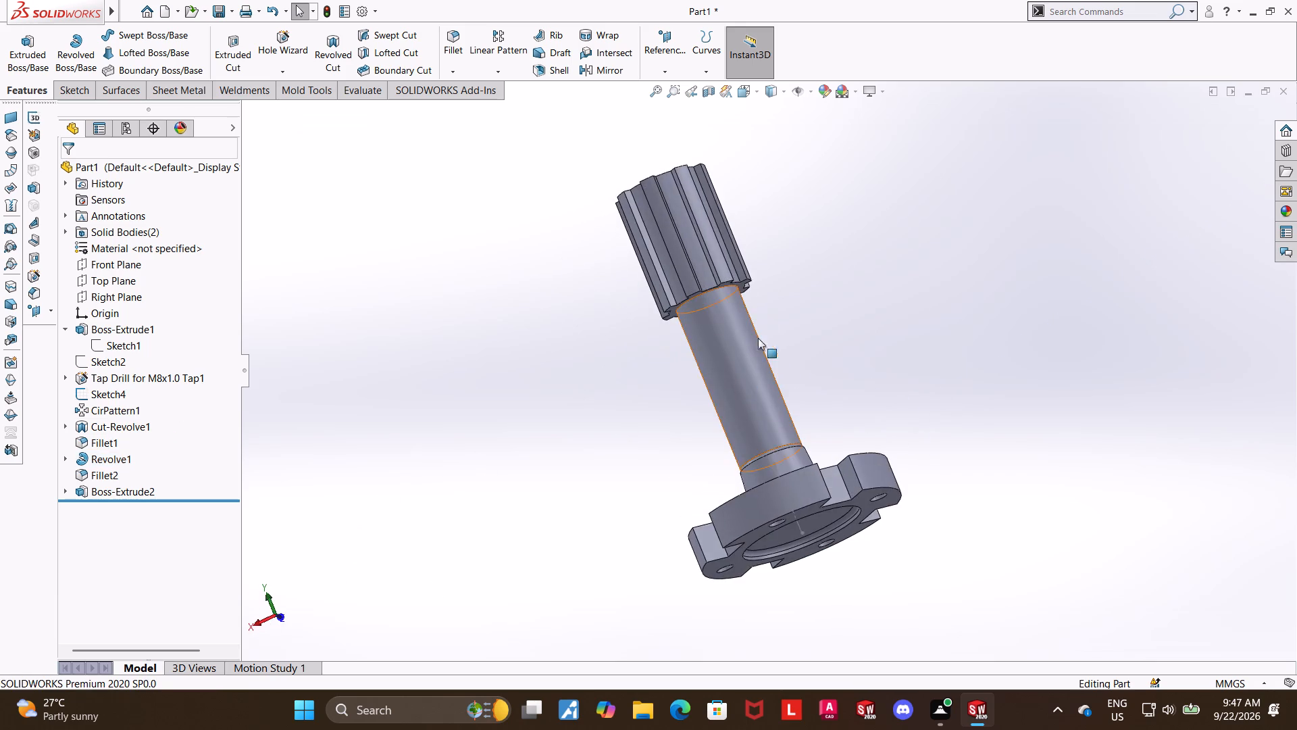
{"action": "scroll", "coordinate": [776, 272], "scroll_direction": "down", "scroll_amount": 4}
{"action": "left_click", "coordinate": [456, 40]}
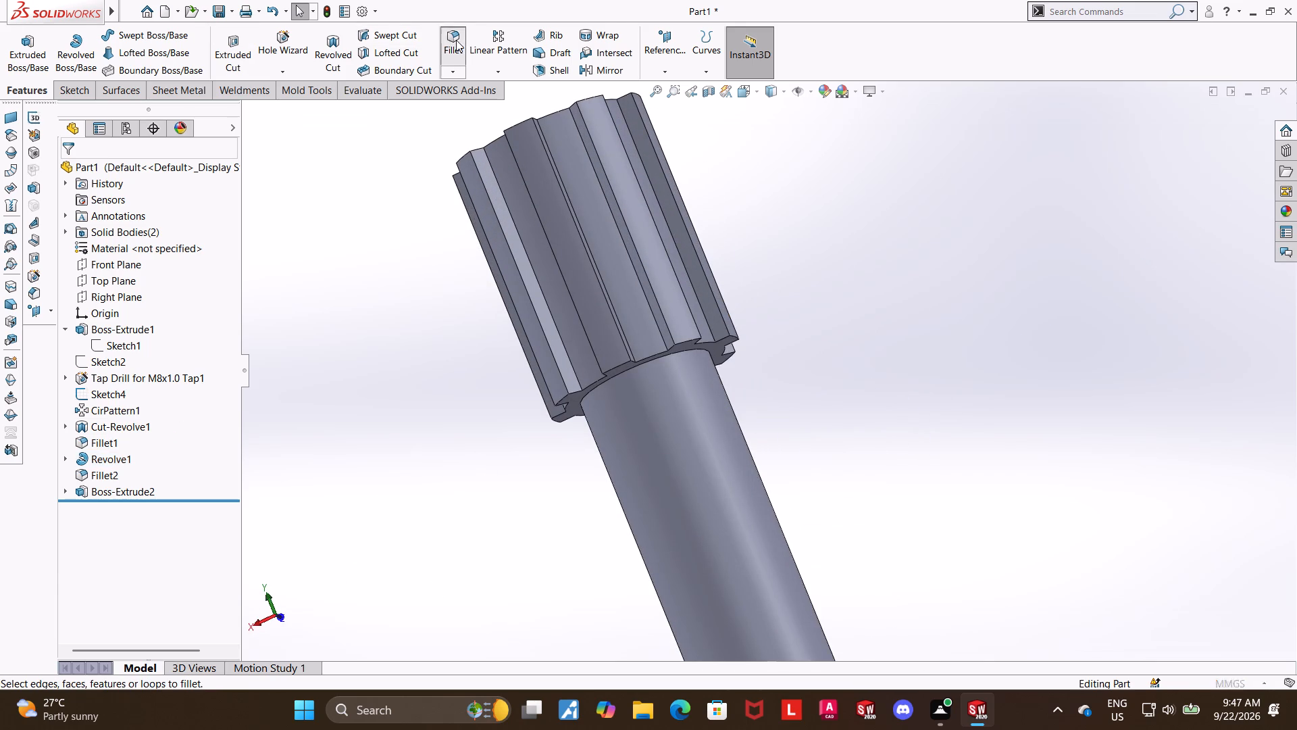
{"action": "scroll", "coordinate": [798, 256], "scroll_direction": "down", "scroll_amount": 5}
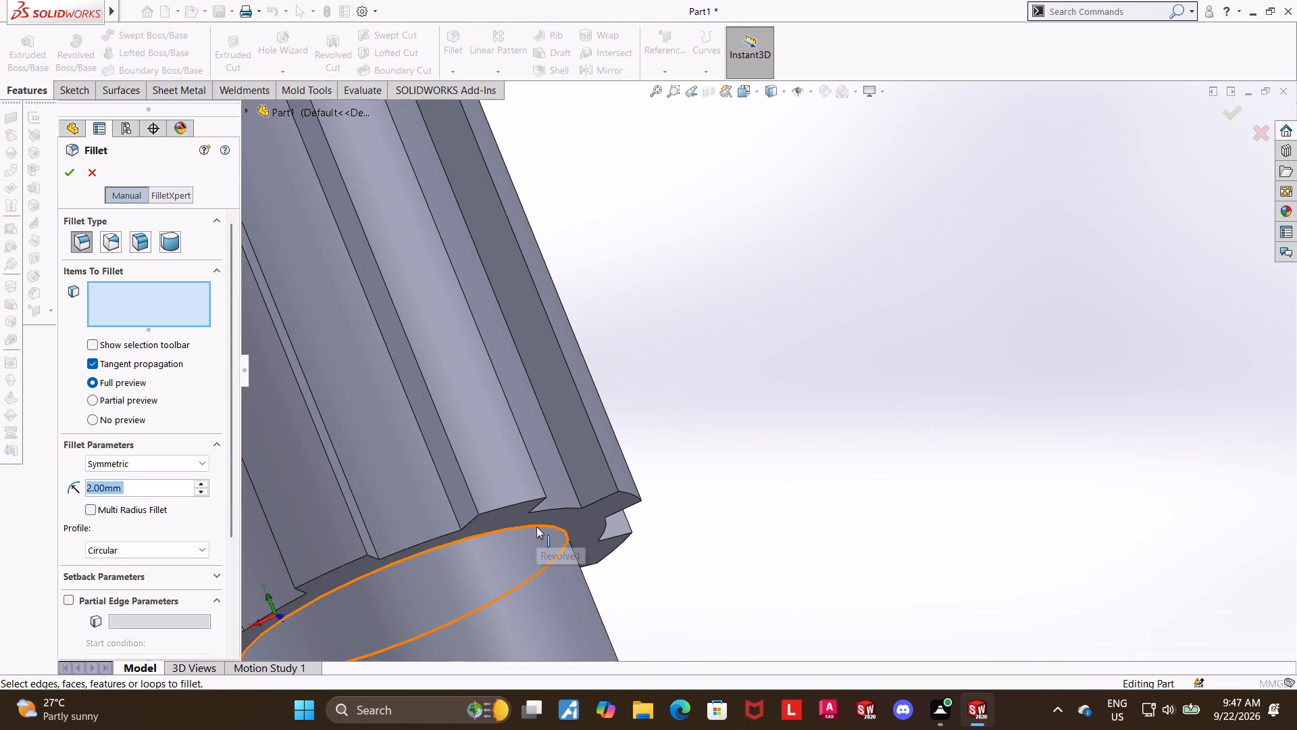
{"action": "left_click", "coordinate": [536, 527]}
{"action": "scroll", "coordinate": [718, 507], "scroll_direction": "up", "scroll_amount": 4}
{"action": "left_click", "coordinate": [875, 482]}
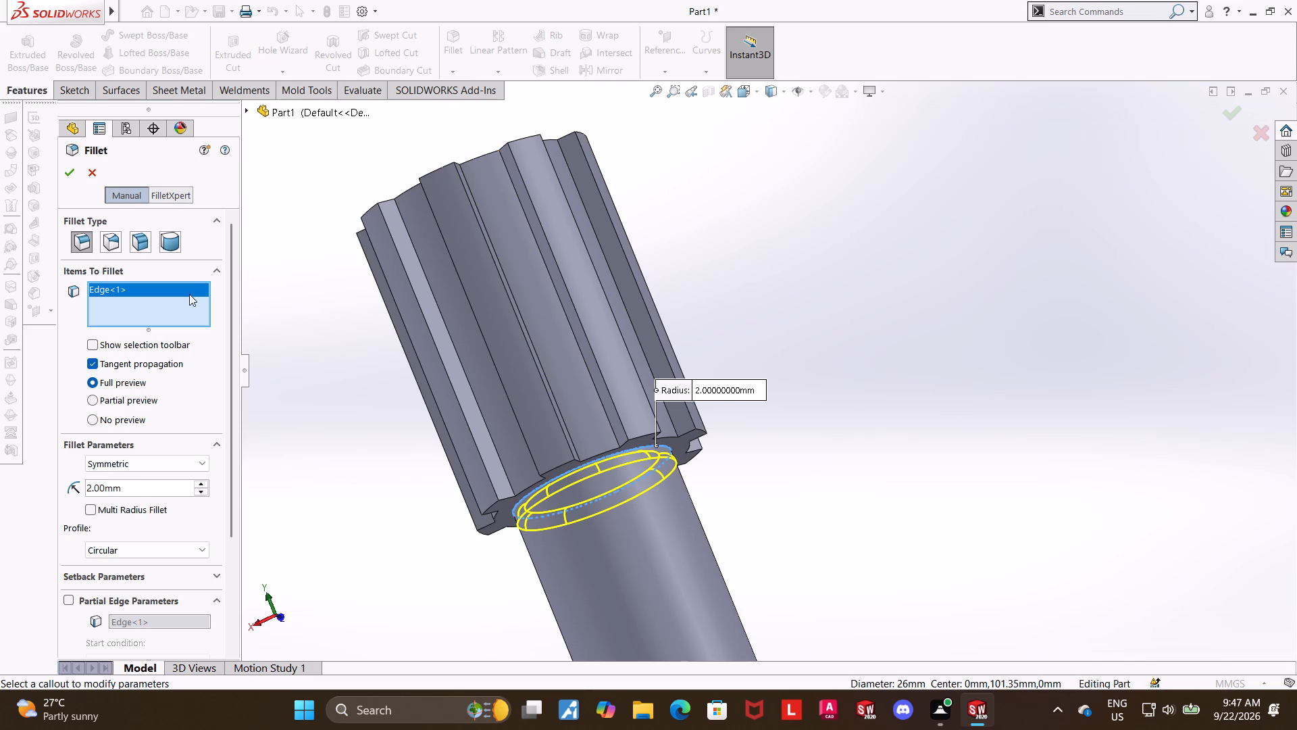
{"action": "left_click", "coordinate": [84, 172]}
Edit the 50 mm splined extrusion so that it merges with the existing stem body.
{"action": "left_click", "coordinate": [104, 486]}
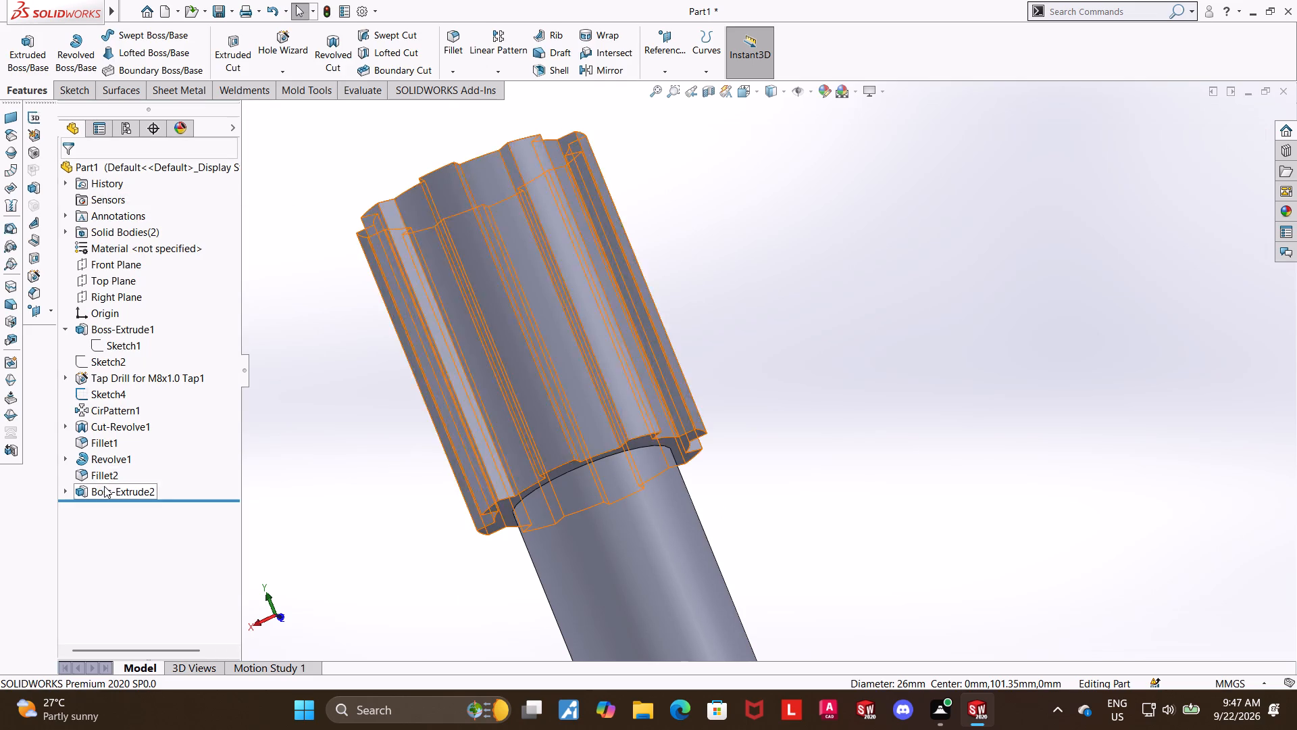
{"action": "left_click", "coordinate": [120, 445]}
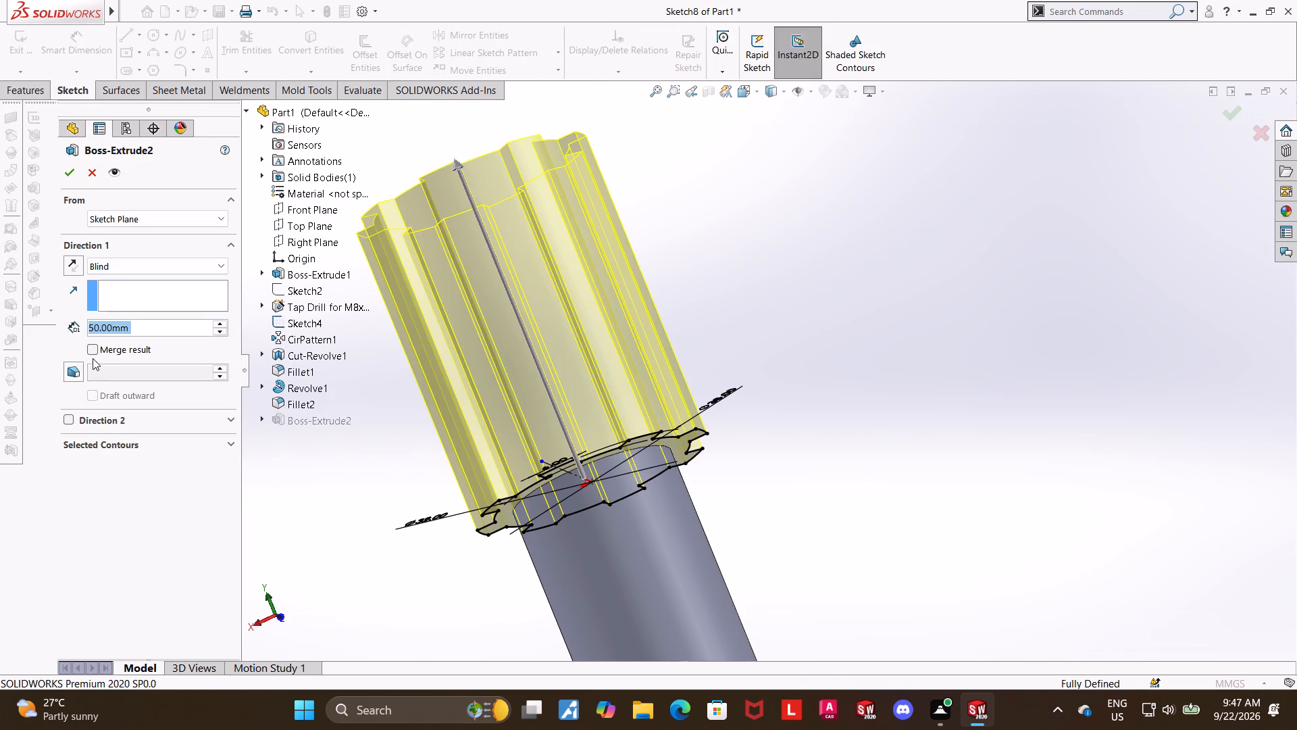
{"action": "left_click", "coordinate": [88, 348]}
{"action": "left_click", "coordinate": [60, 174]}
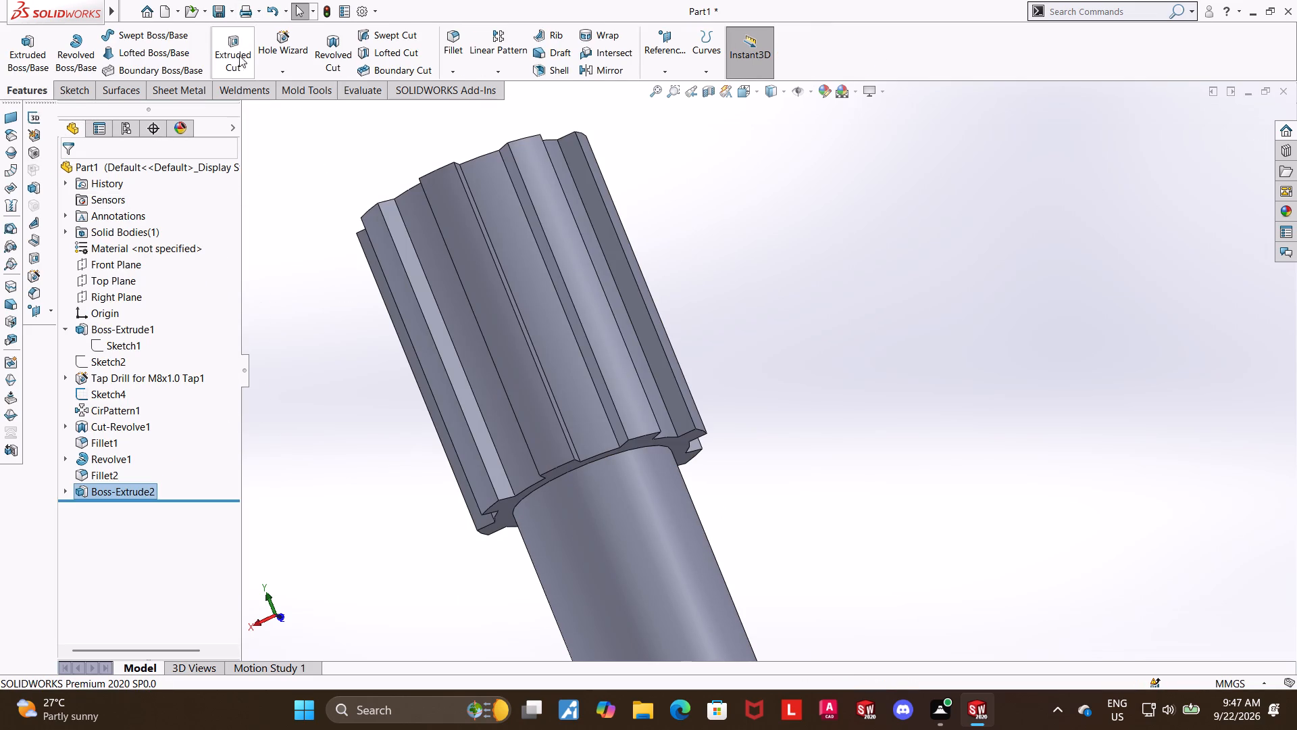
Add a 2 mm fillet to the circular edge where the stem meets the underside of the splined head.
{"action": "left_click", "coordinate": [453, 45]}
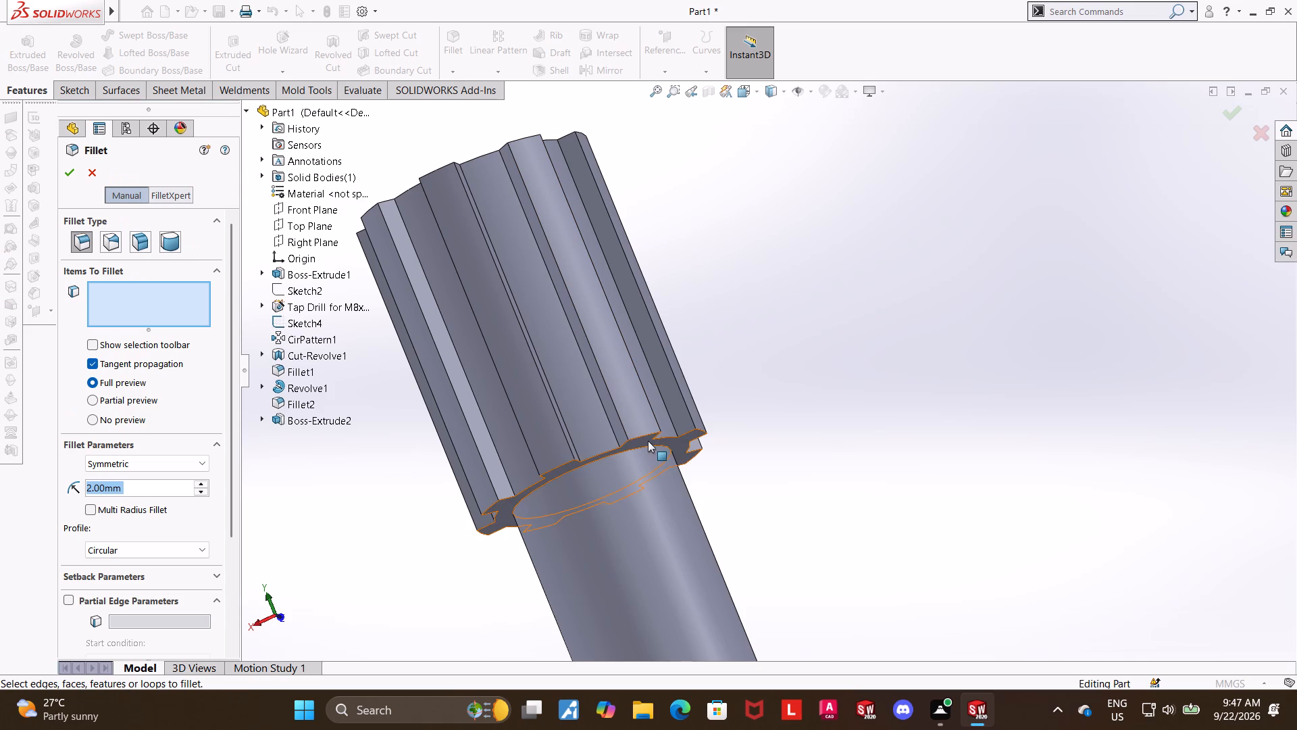
{"action": "left_click", "coordinate": [653, 445]}
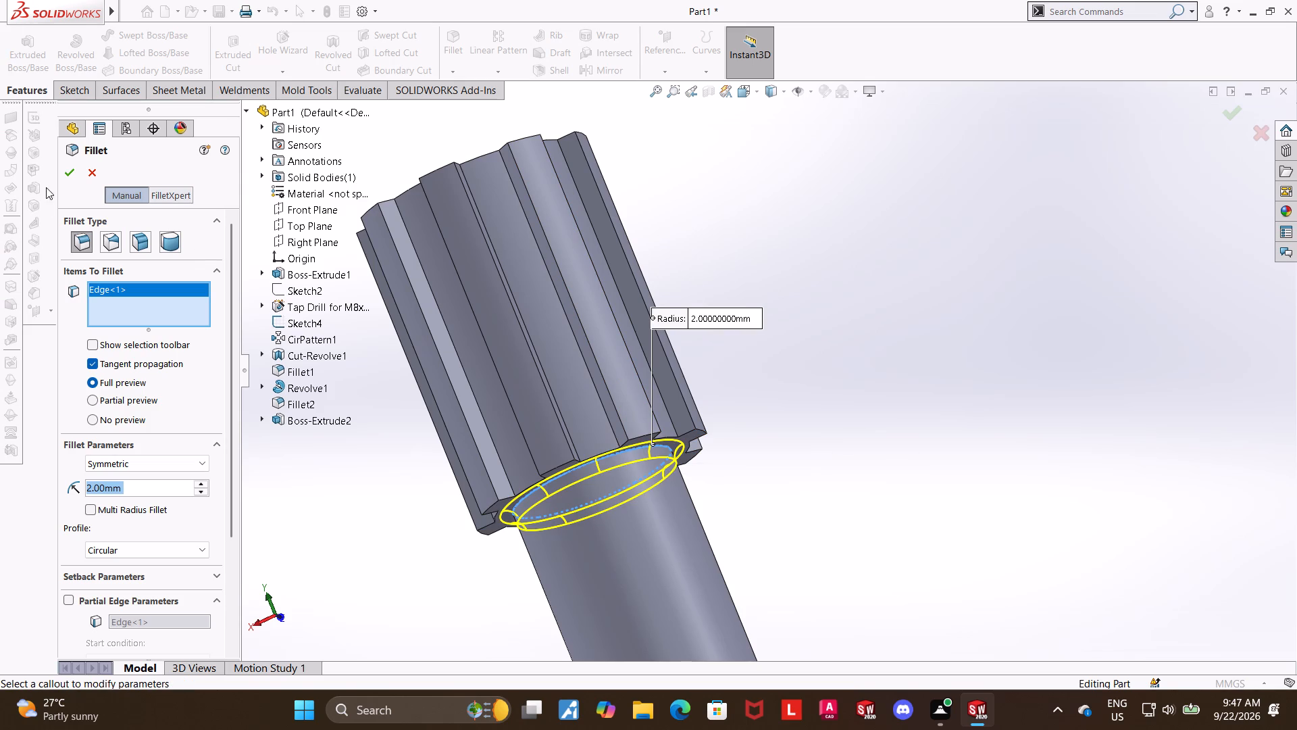
{"action": "left_click", "coordinate": [70, 177]}
{"action": "left_click", "coordinate": [921, 387]}
Examine the fillet beneath the splined head and review the revolved stem's feature settings.
{"action": "scroll", "coordinate": [861, 372], "scroll_direction": "up", "scroll_amount": 4}
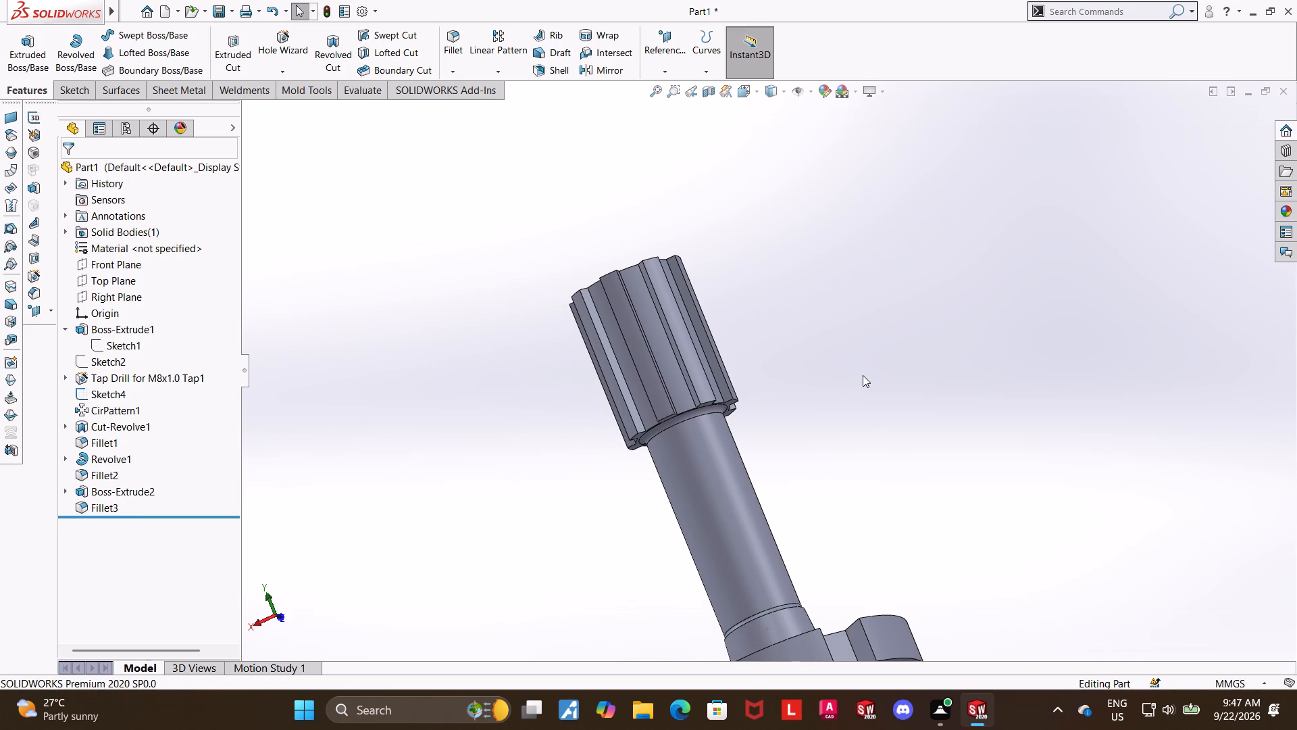
{"action": "scroll", "coordinate": [865, 366], "scroll_direction": "up", "scroll_amount": 1}
{"action": "middle_click_drag", "start_coordinate": [831, 370], "coordinate": [804, 370]}
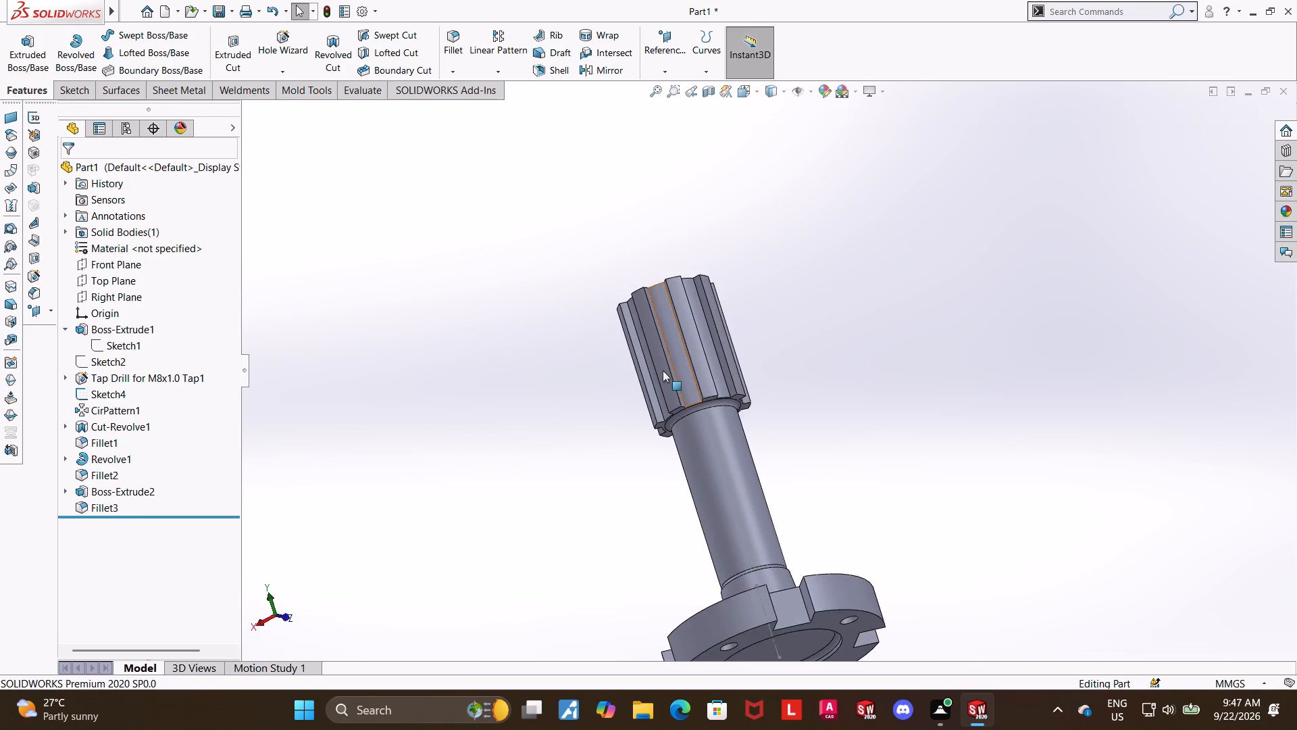
{"action": "scroll", "coordinate": [665, 381], "scroll_direction": "down", "scroll_amount": 7}
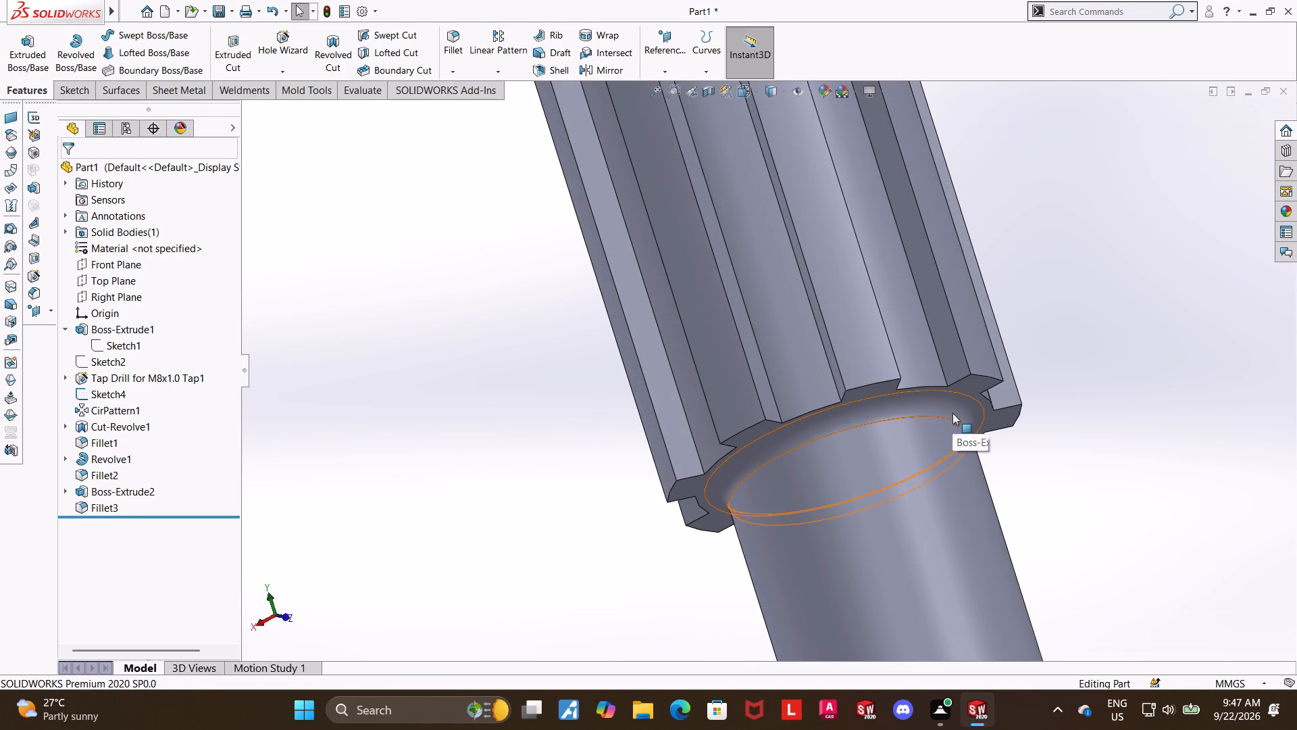
{"action": "scroll", "coordinate": [950, 412], "scroll_direction": "up", "scroll_amount": 5}
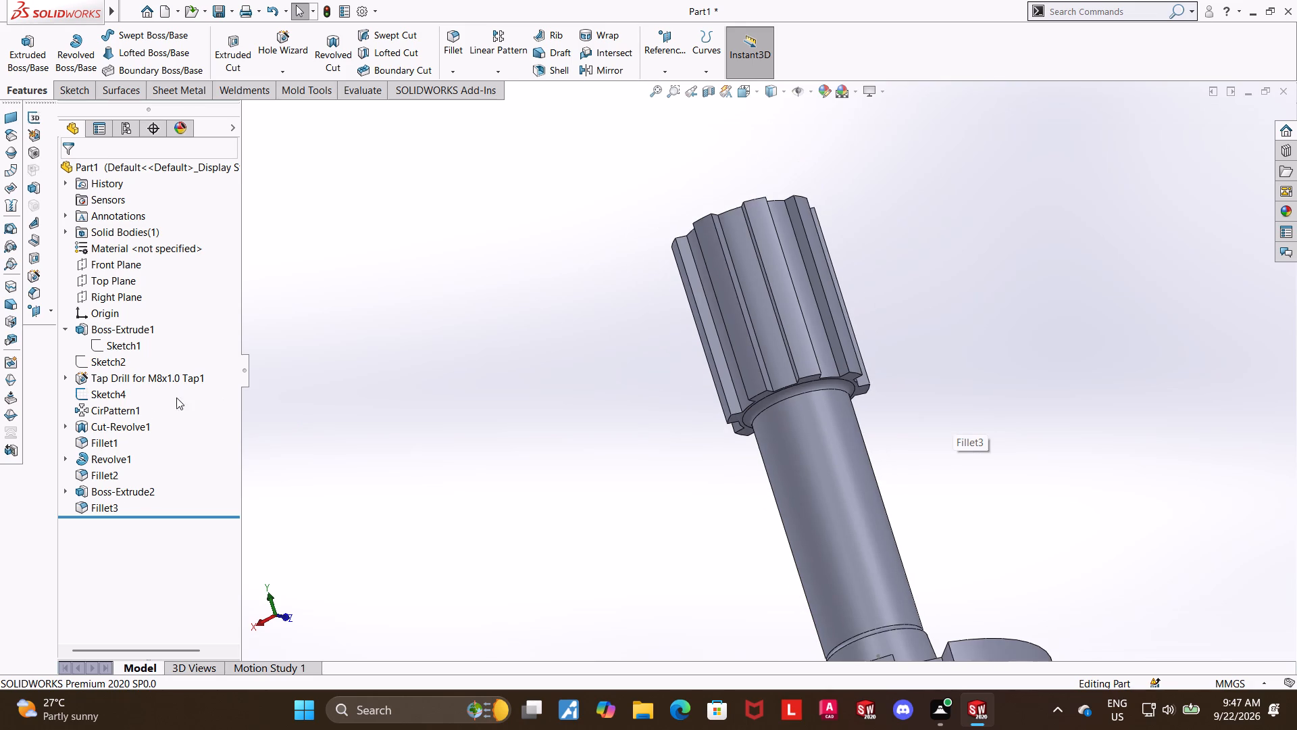
{"action": "left_click", "coordinate": [101, 462]}
{"action": "left_click", "coordinate": [110, 424]}
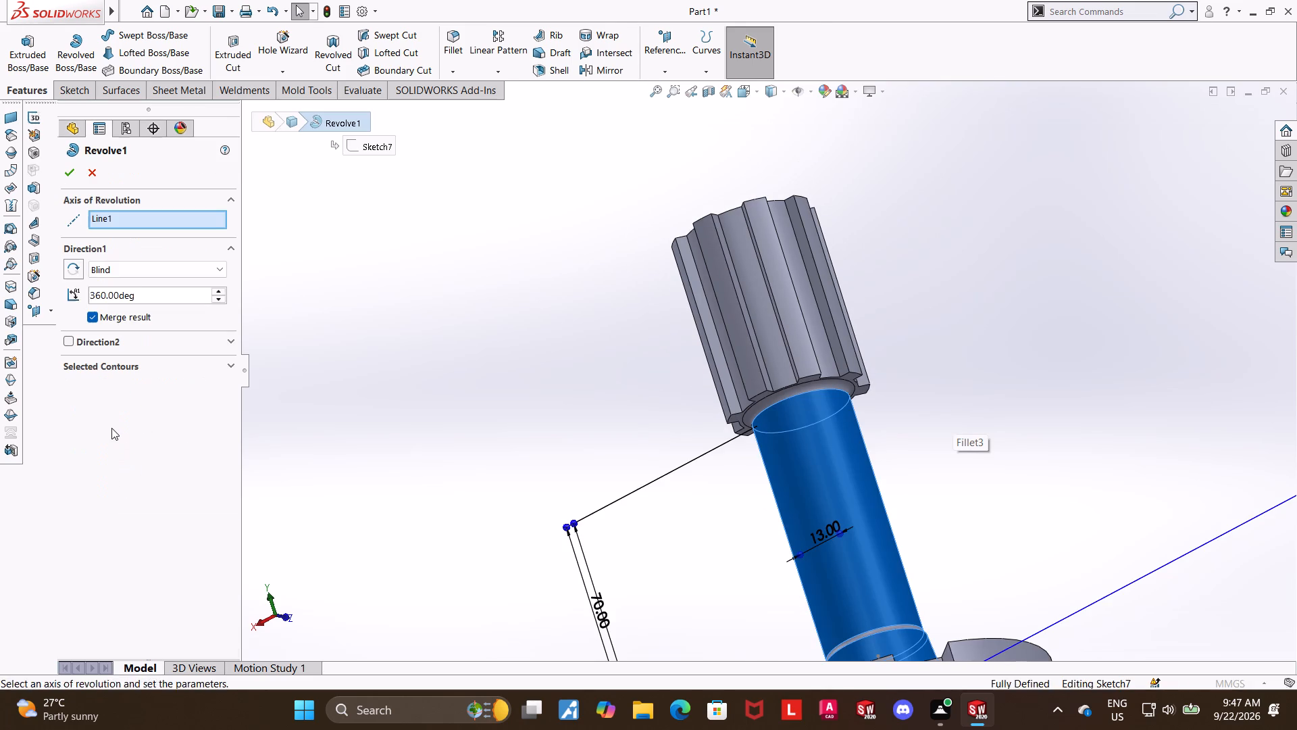
{"action": "left_click", "coordinate": [63, 166]}
{"action": "scroll", "coordinate": [937, 351], "scroll_direction": "up", "scroll_amount": 5}
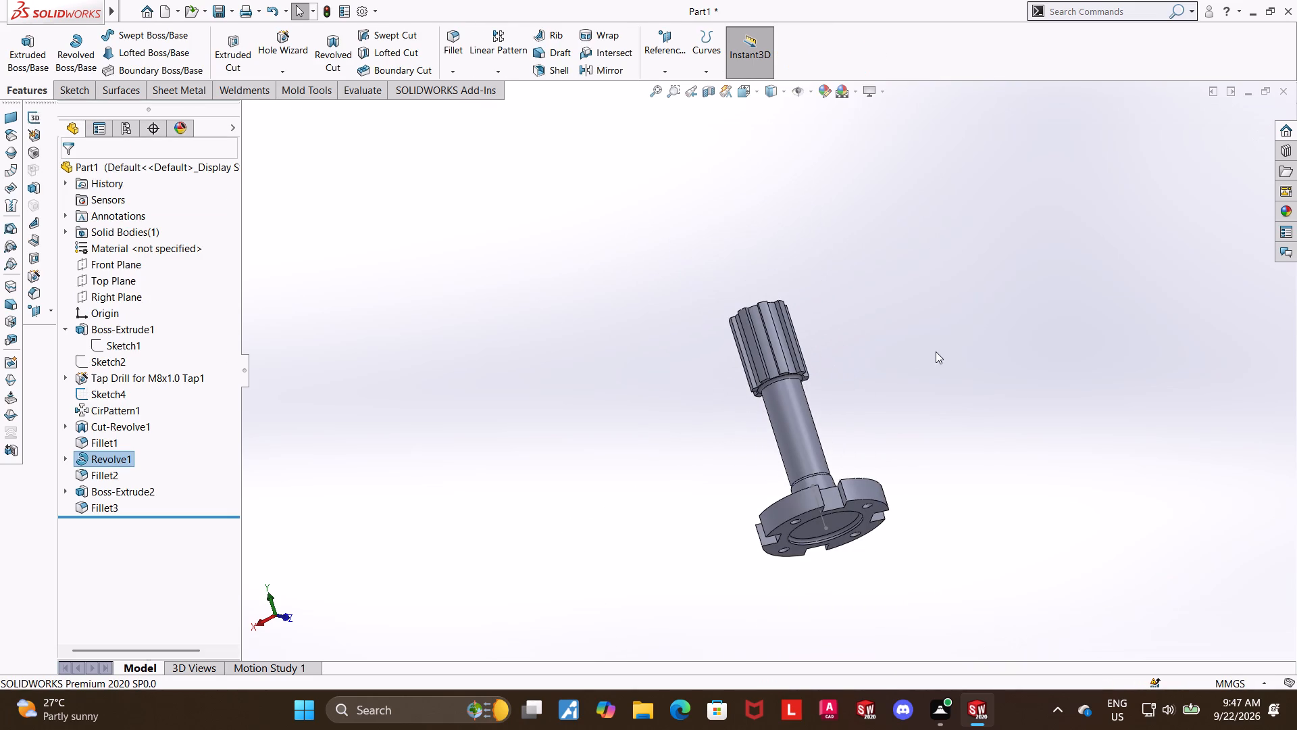
{"action": "left_click", "coordinate": [871, 361]}
View the whole part from standard elevated angles, showing the splined head, the stem and the notched disc together.
{"action": "middle_click_drag", "start_coordinate": [853, 364], "coordinate": [830, 441]}
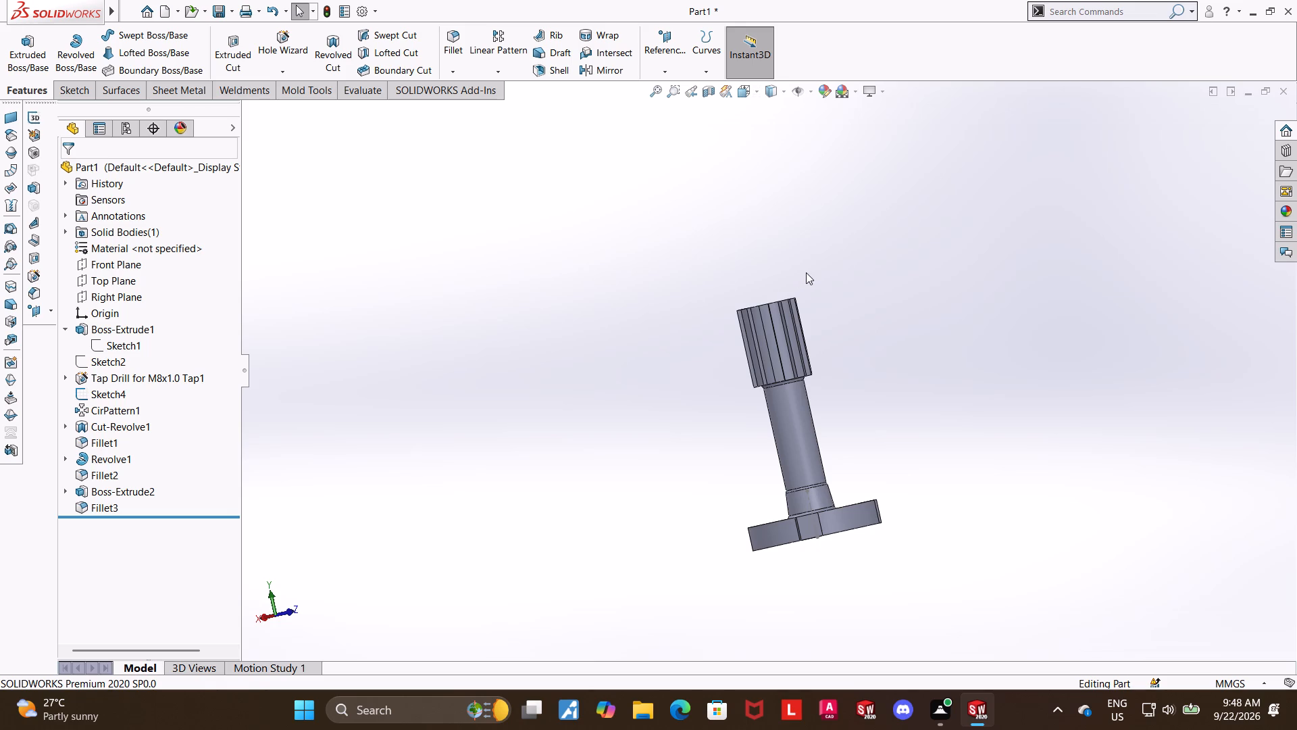
{"action": "scroll", "coordinate": [806, 272], "scroll_direction": "up", "scroll_amount": 5}
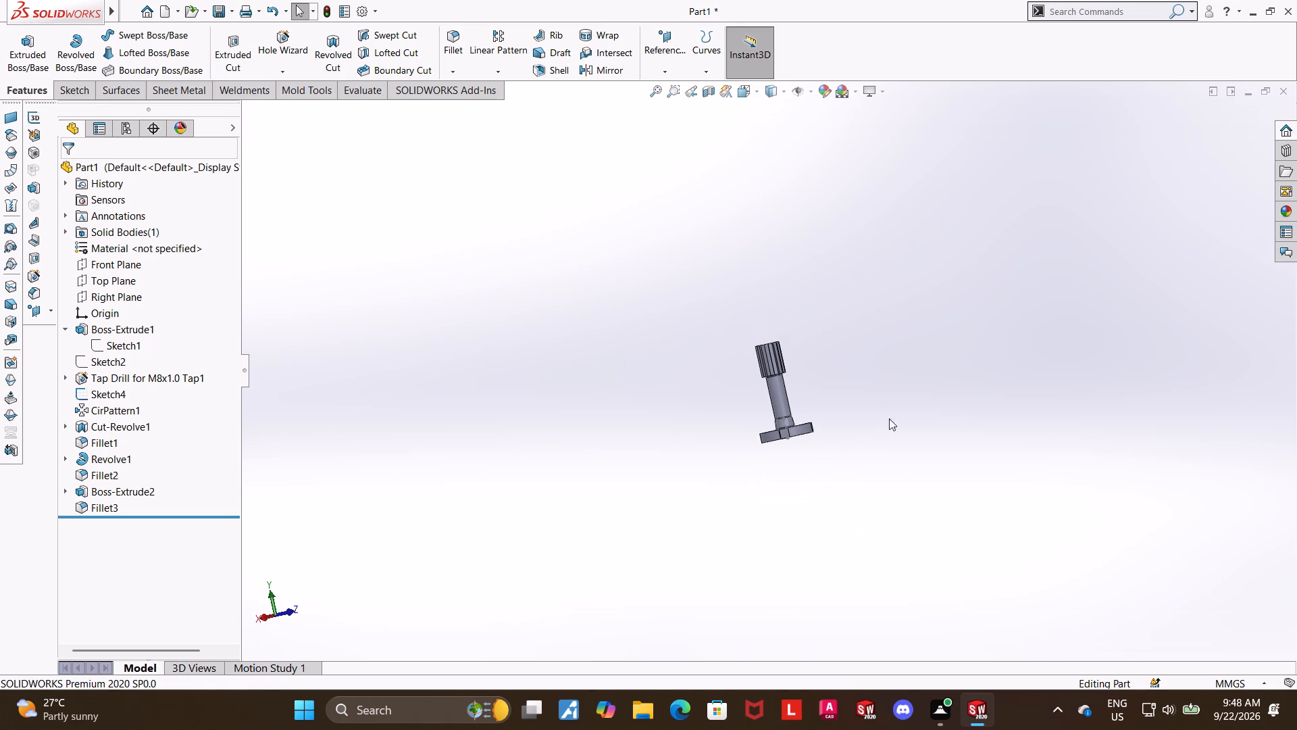
{"action": "scroll", "coordinate": [873, 427], "scroll_direction": "up", "scroll_amount": 1}
{"action": "scroll", "coordinate": [856, 430], "scroll_direction": "down", "scroll_amount": 6}
{"action": "scroll", "coordinate": [705, 218], "scroll_direction": "up", "scroll_amount": 4}
{"action": "left_click", "coordinate": [748, 87]}
{"action": "left_click", "coordinate": [561, 341]}
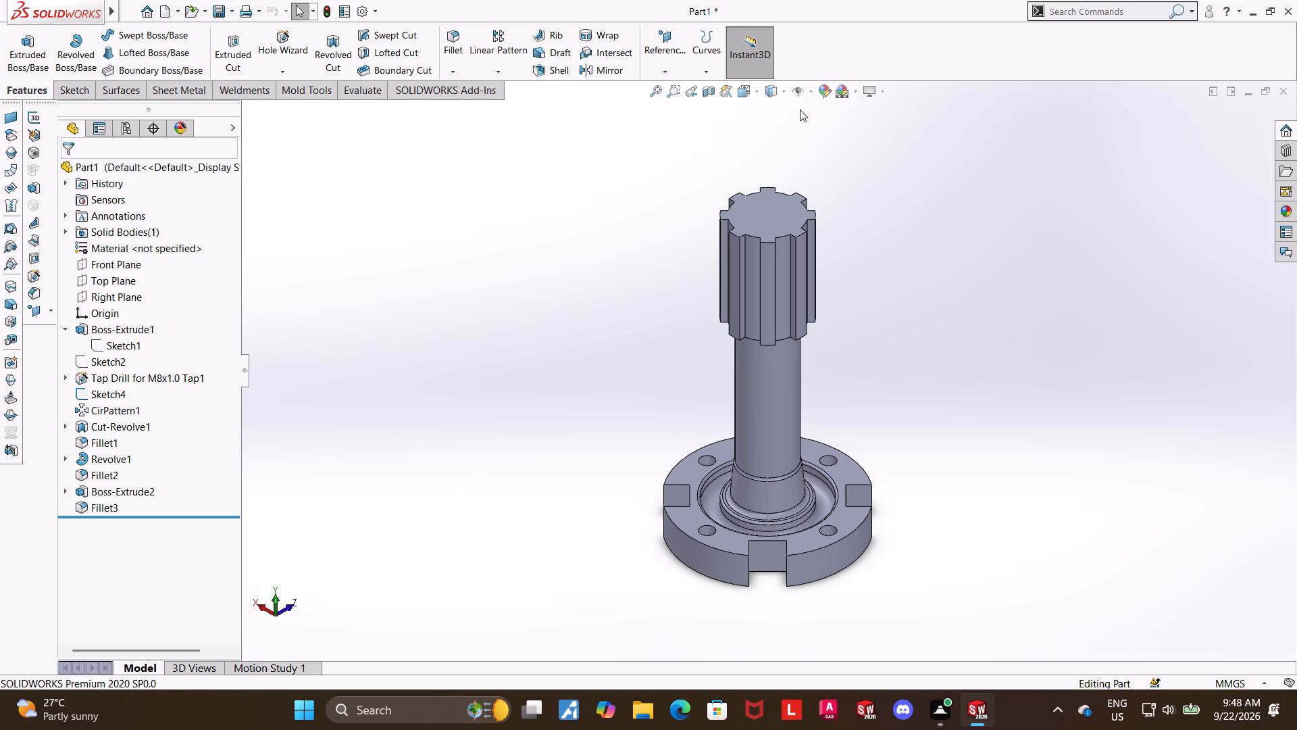
{"action": "left_click", "coordinate": [744, 89]}
{"action": "left_click", "coordinate": [544, 391]}
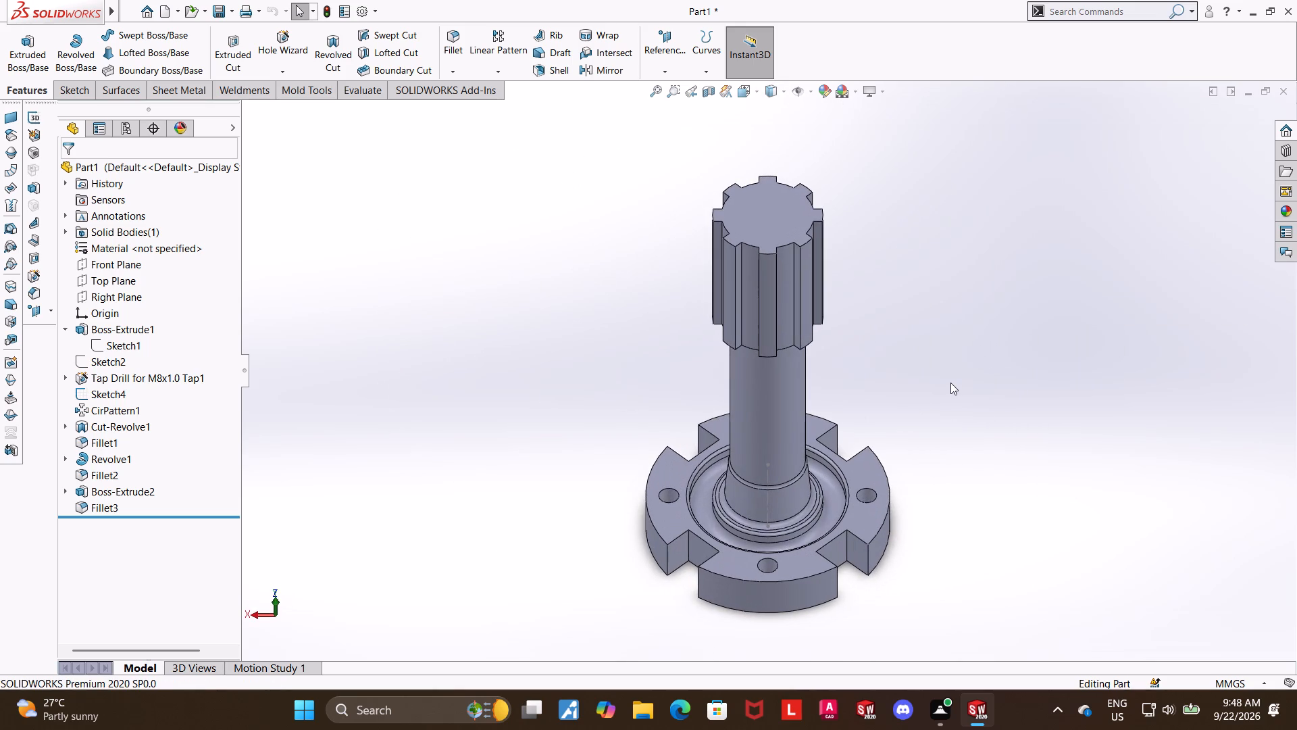
{"action": "scroll", "coordinate": [989, 533], "scroll_direction": "up", "scroll_amount": 1}
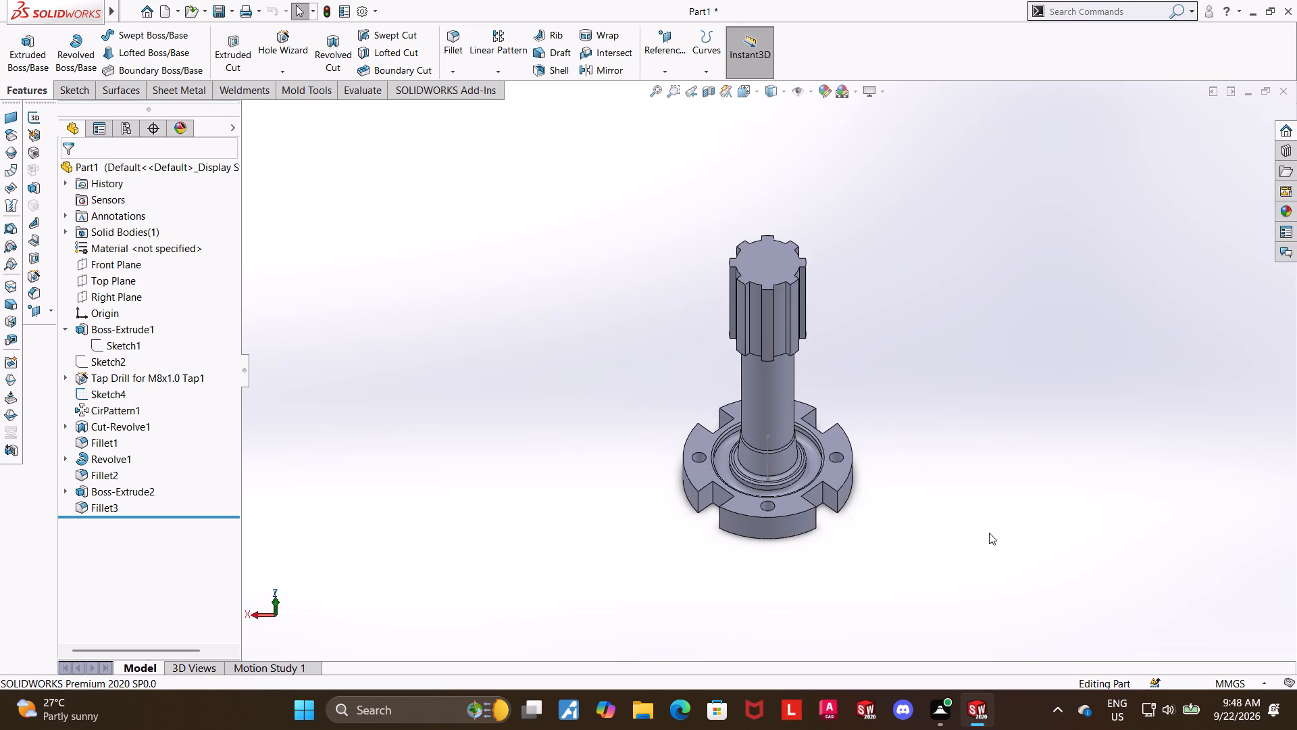
{"action": "scroll", "coordinate": [989, 533], "scroll_direction": "up", "scroll_amount": 1}
{"action": "scroll", "coordinate": [909, 519], "scroll_direction": "down", "scroll_amount": 2}
{"action": "scroll", "coordinate": [648, 241], "scroll_direction": "up", "scroll_amount": 2}
{"action": "scroll", "coordinate": [692, 266], "scroll_direction": "down", "scroll_amount": 2}
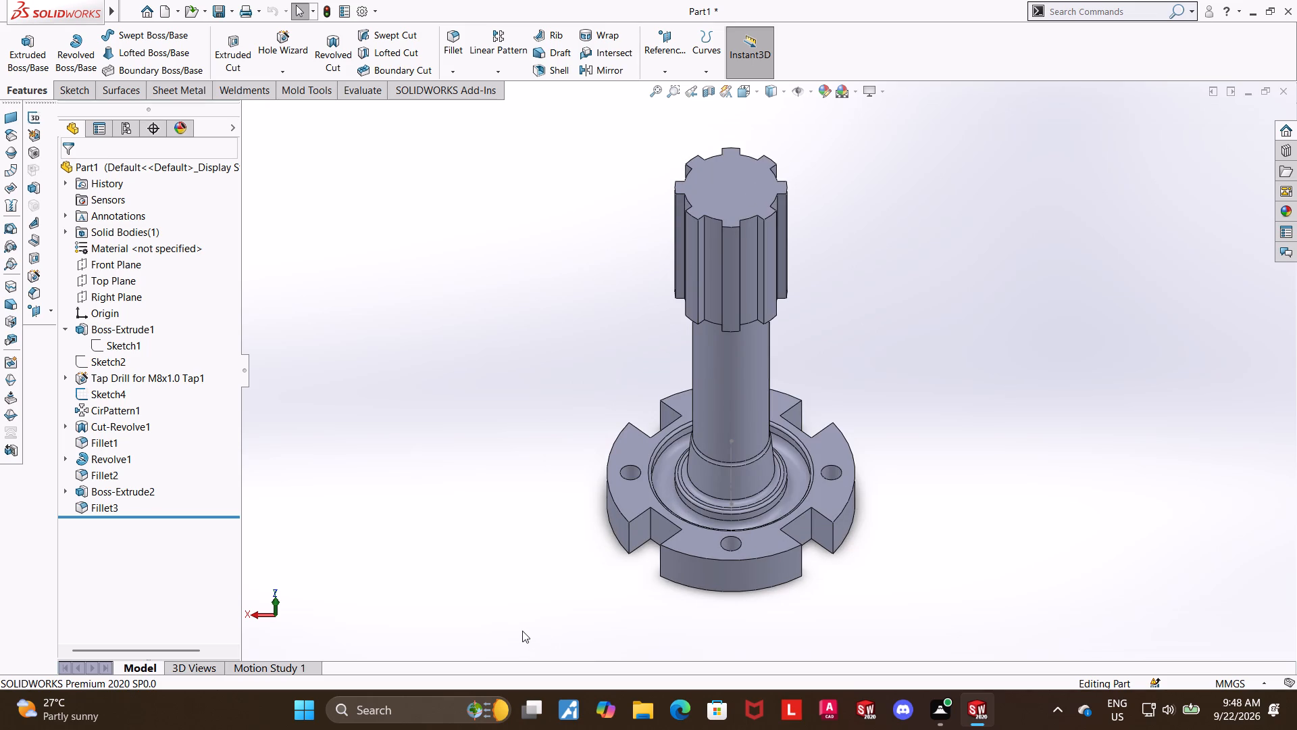
Open the Snipping Tool to capture an image of the part.
{"action": "left_click", "coordinate": [426, 710]}
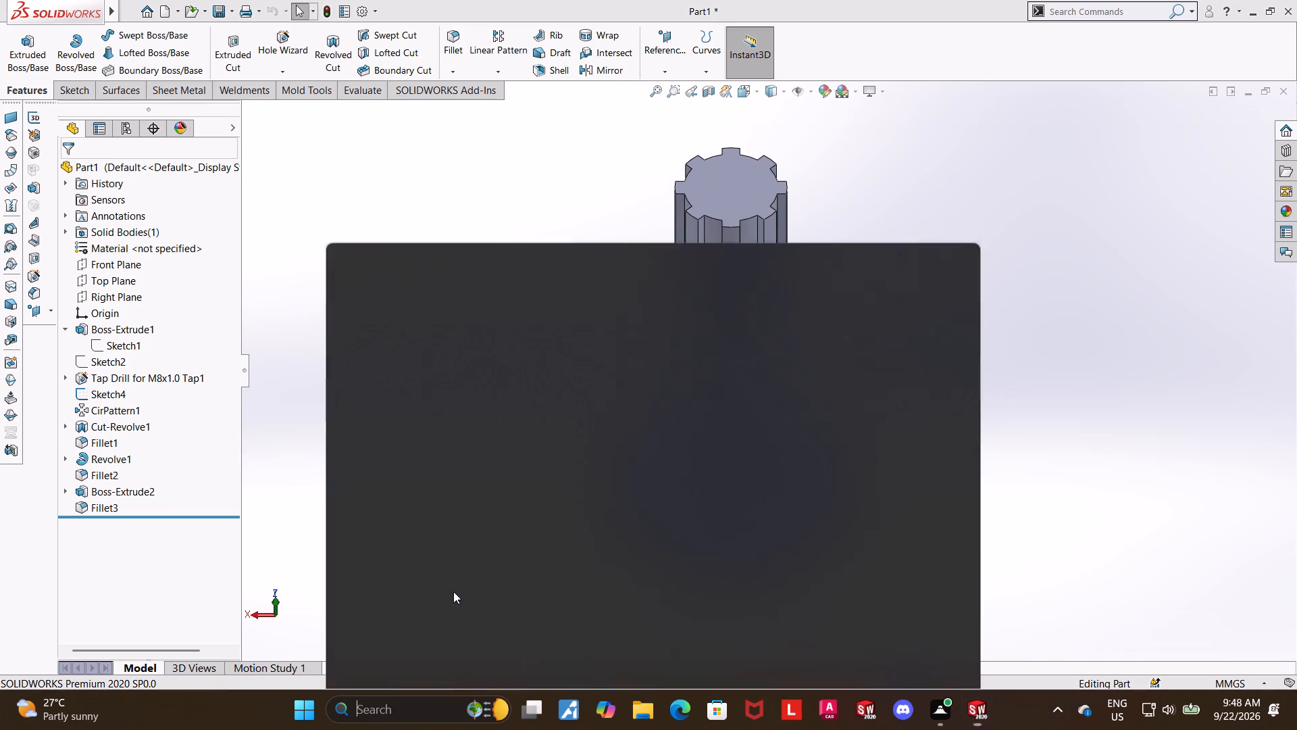
{"action": "left_click", "coordinate": [635, 467]}
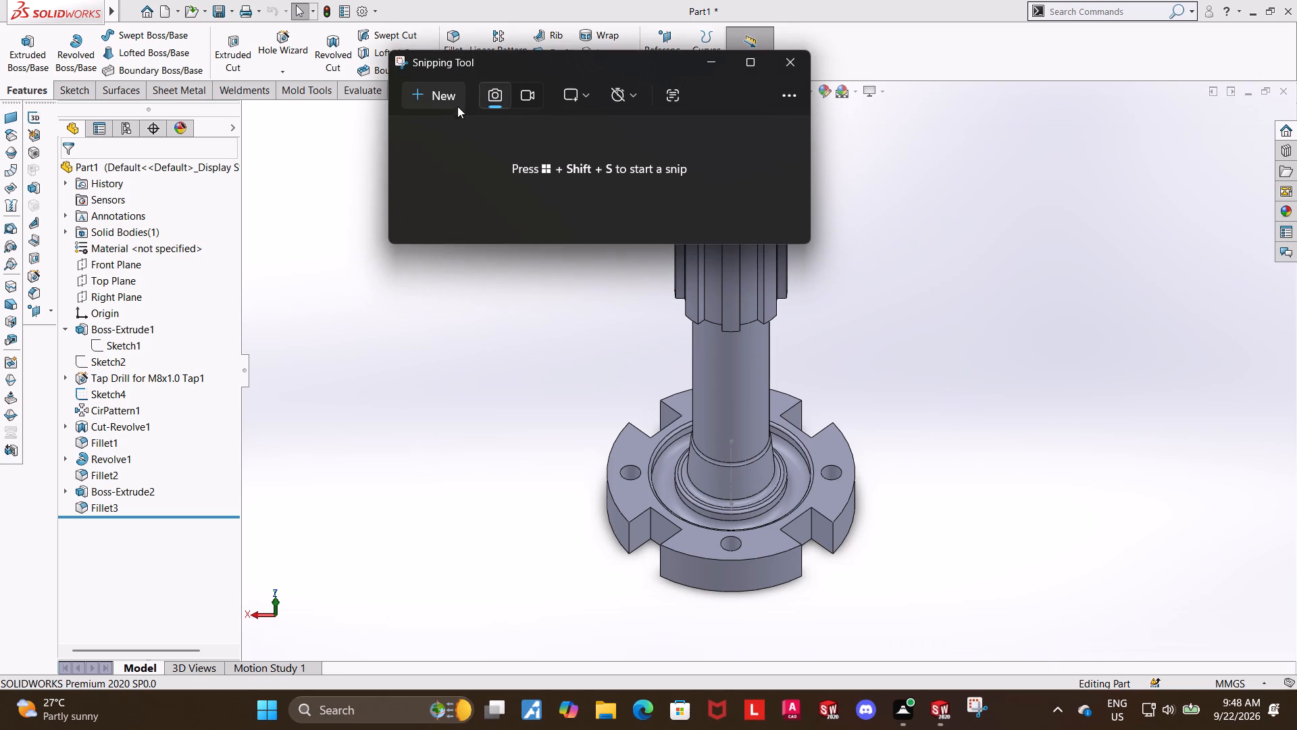
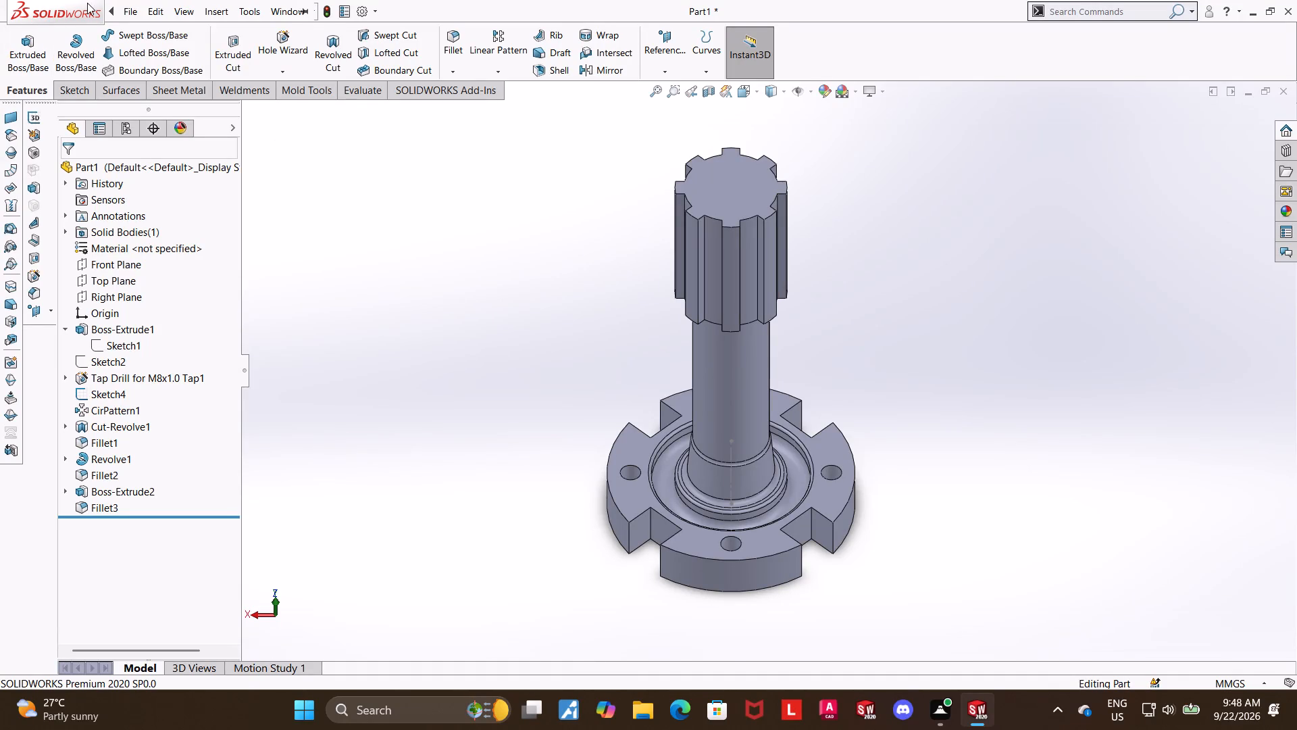
Save the part in the Downloads folder as a SOLIDWORKS Part named Multi Notch Spline Spindle.
{"action": "left_click", "coordinate": [179, 189]}
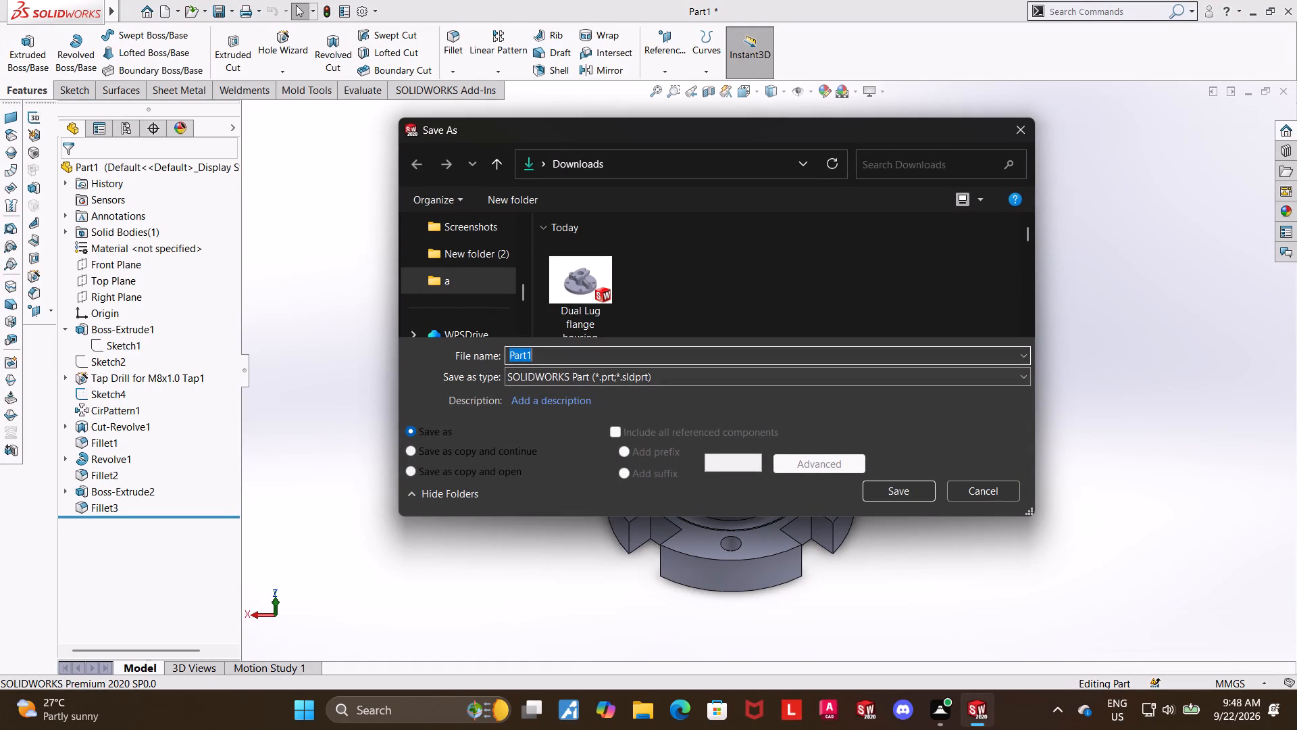
{"action": "left_click", "coordinate": [646, 381]}
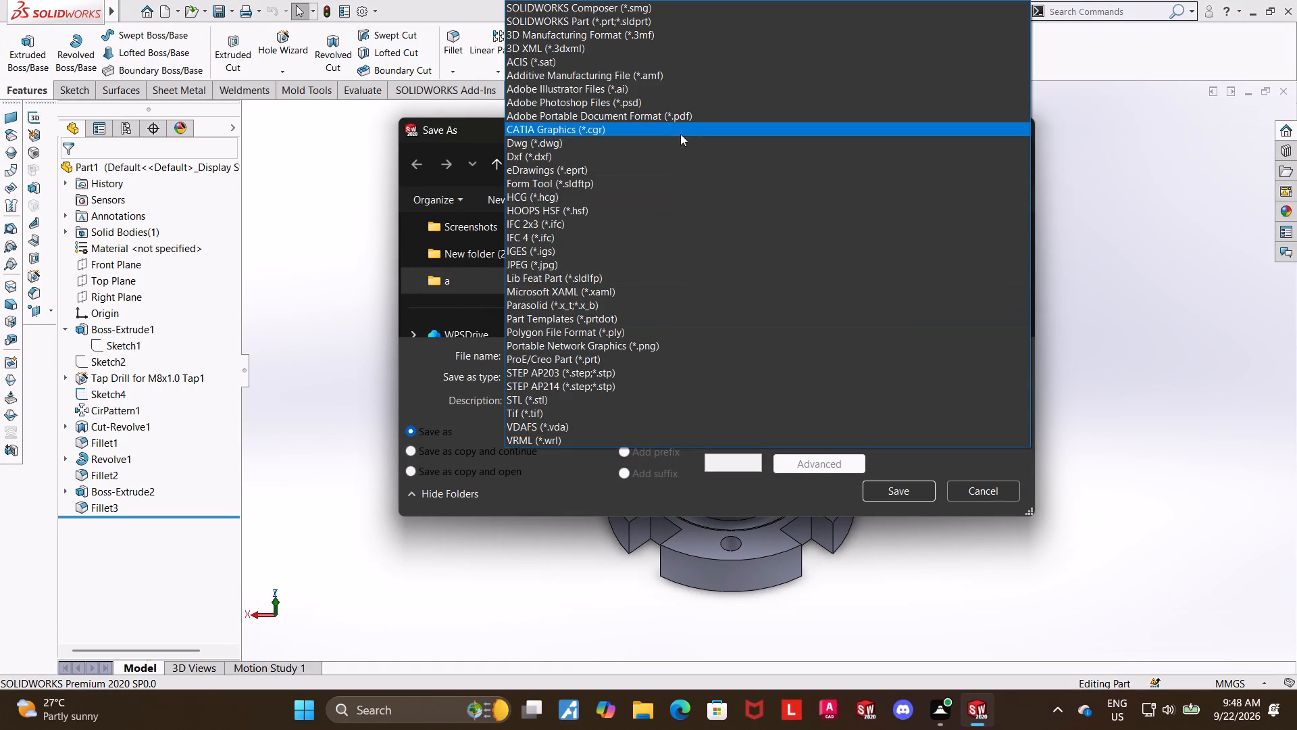
{"action": "left_click", "coordinate": [1111, 372]}
{"action": "left_click_drag", "start_coordinate": [679, 358], "coordinate": [453, 351]}
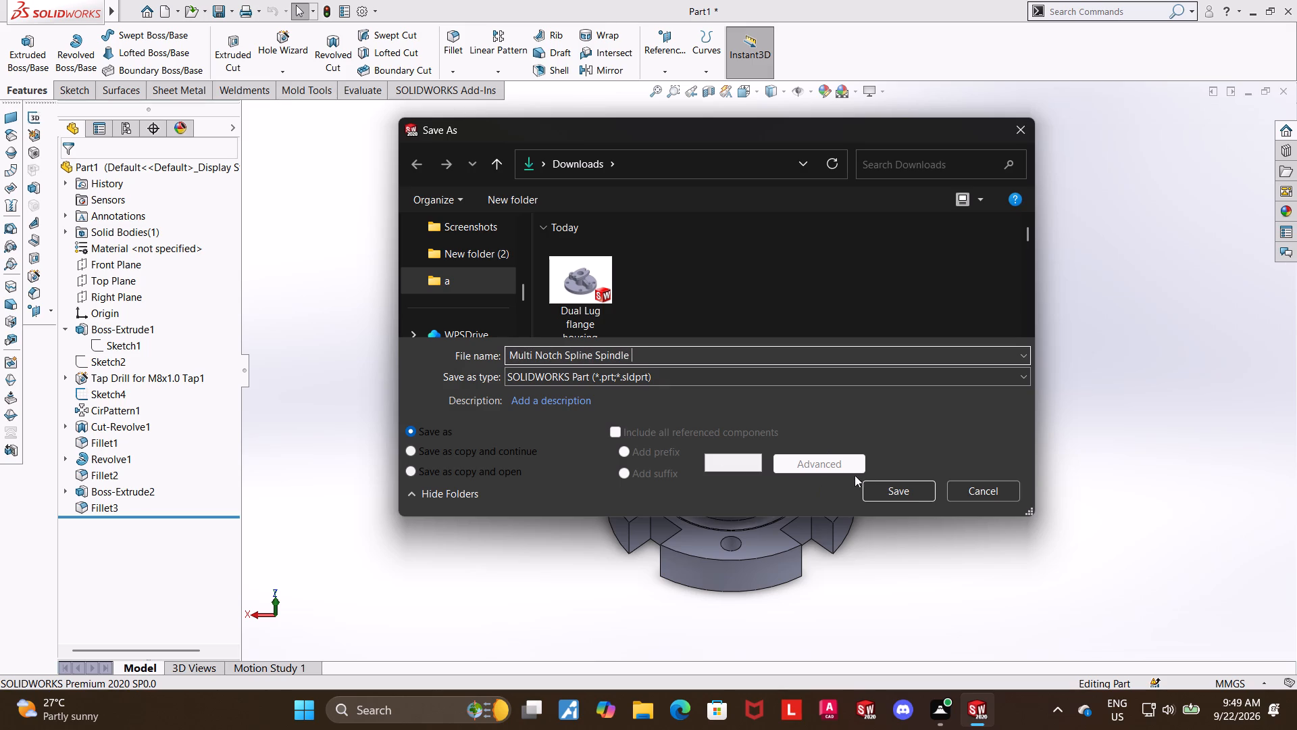
{"action": "left_click", "coordinate": [913, 490]}
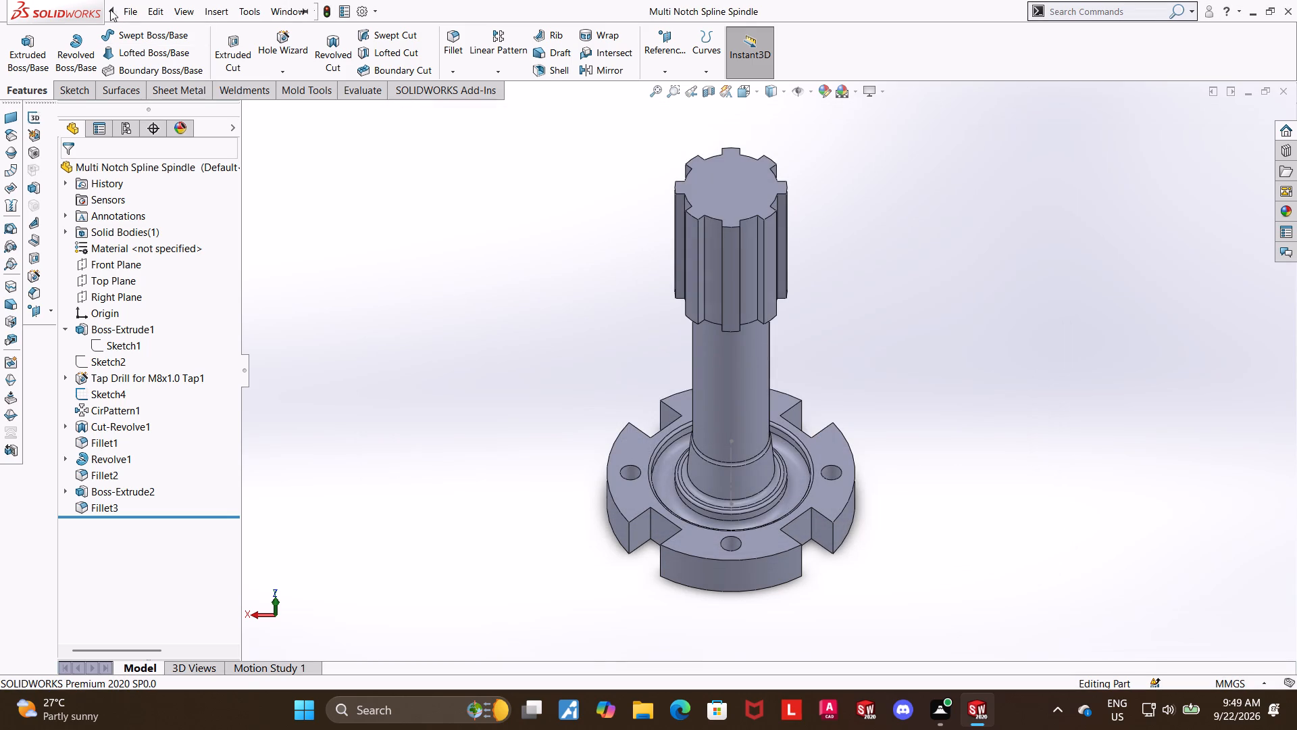
Save a PDF copy of the part in the Downloads folder under the name Multi Notch Spline Spindle.
{"action": "left_click", "coordinate": [178, 181]}
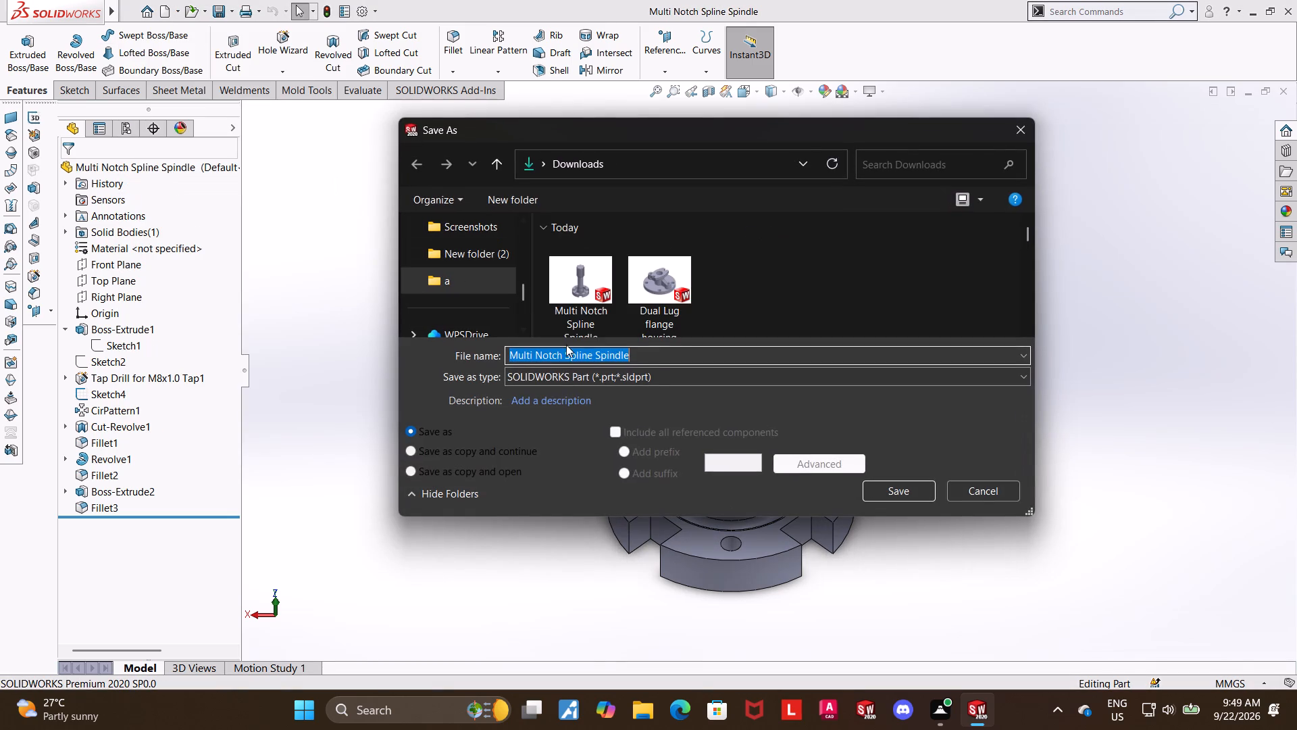
{"action": "left_click", "coordinate": [655, 381]}
{"action": "left_click", "coordinate": [765, 108]}
{"action": "left_click", "coordinate": [896, 514]}
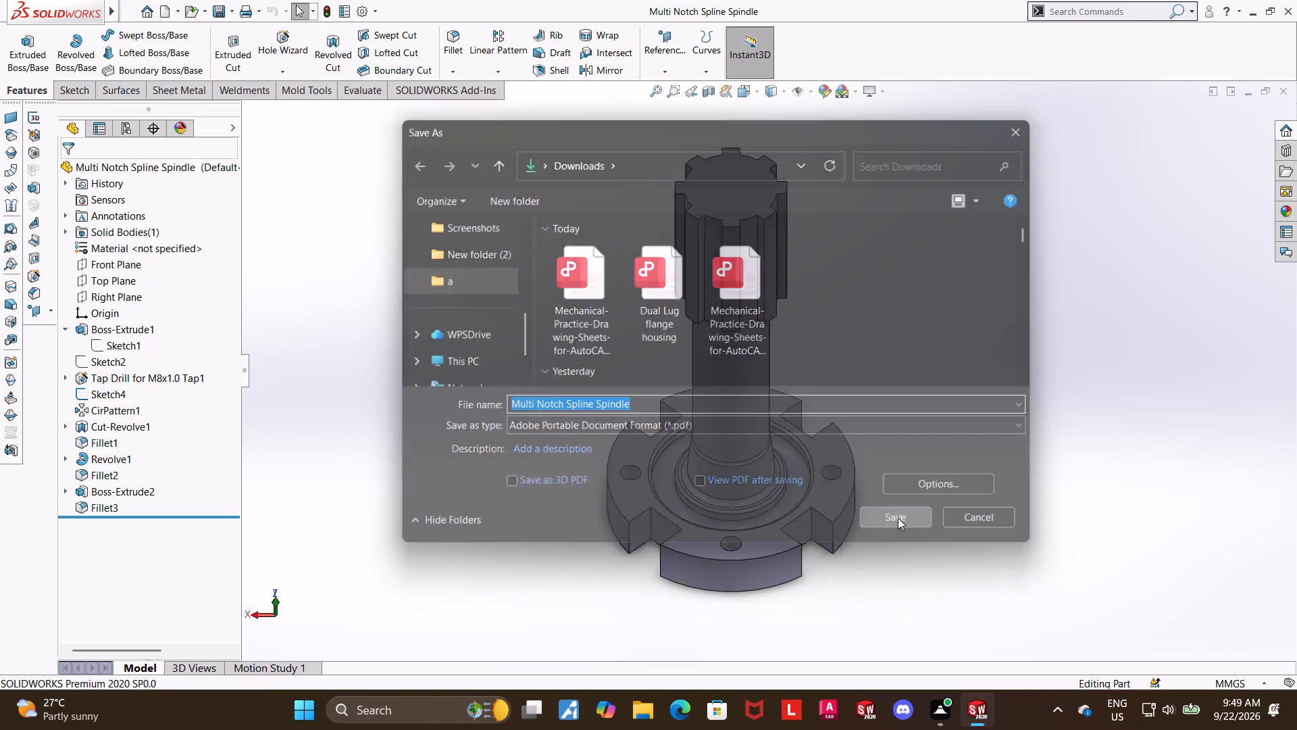
{"action": "left_click", "coordinate": [1032, 506]}
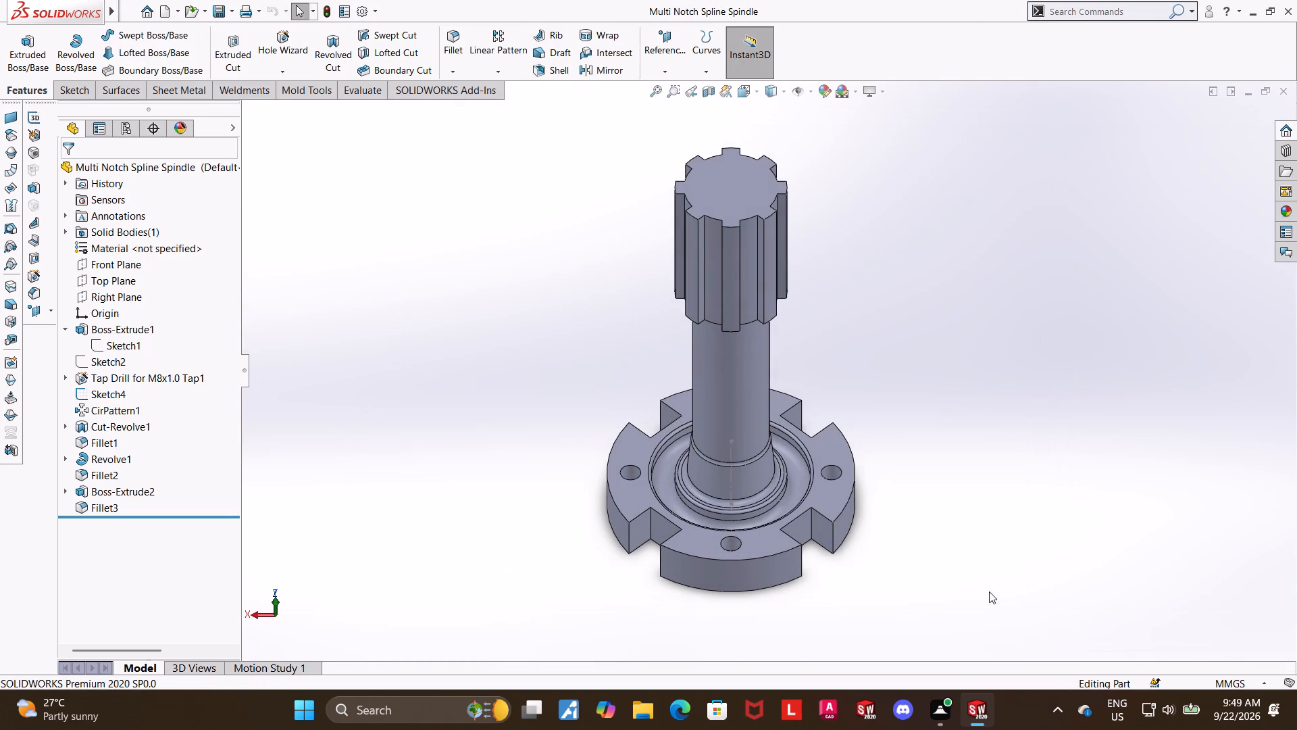